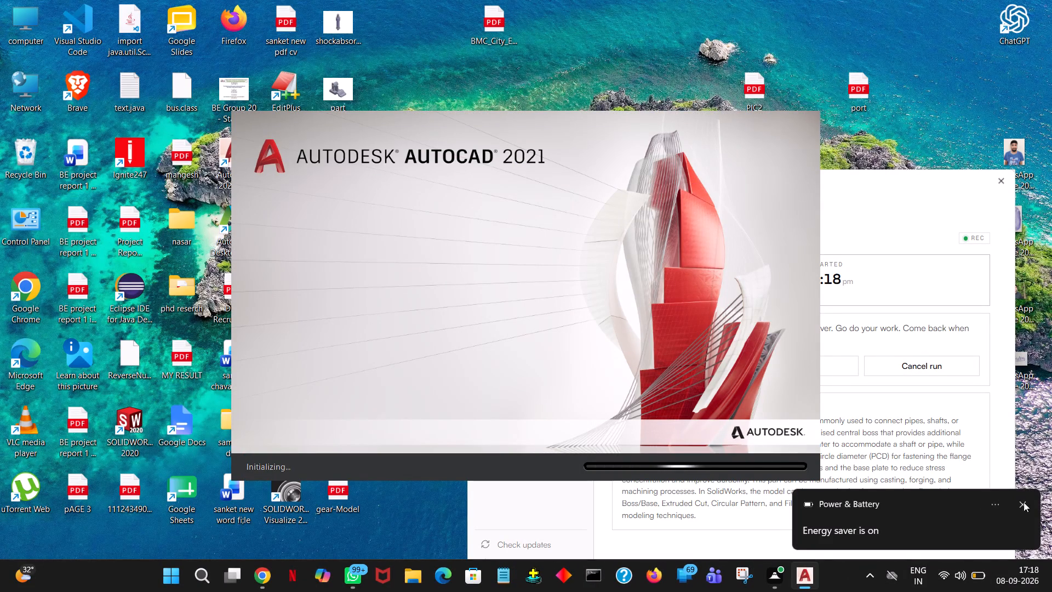
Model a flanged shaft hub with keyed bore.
Dismiss the Power & Battery notification about energy saver.
click(1025, 505)
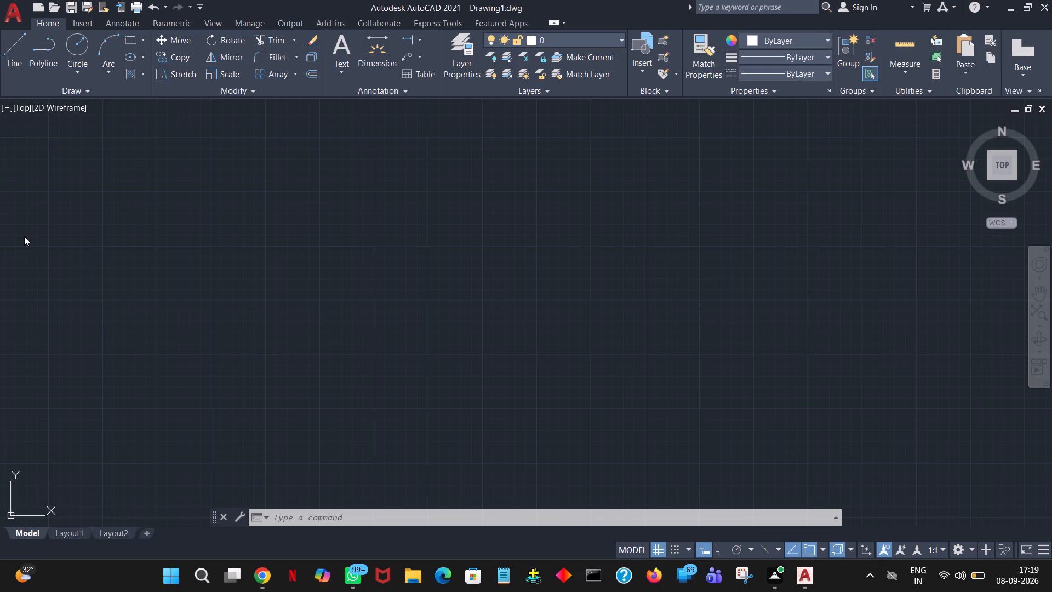
Start the Line command in the empty Drawing1.dwg model space.
key(l)
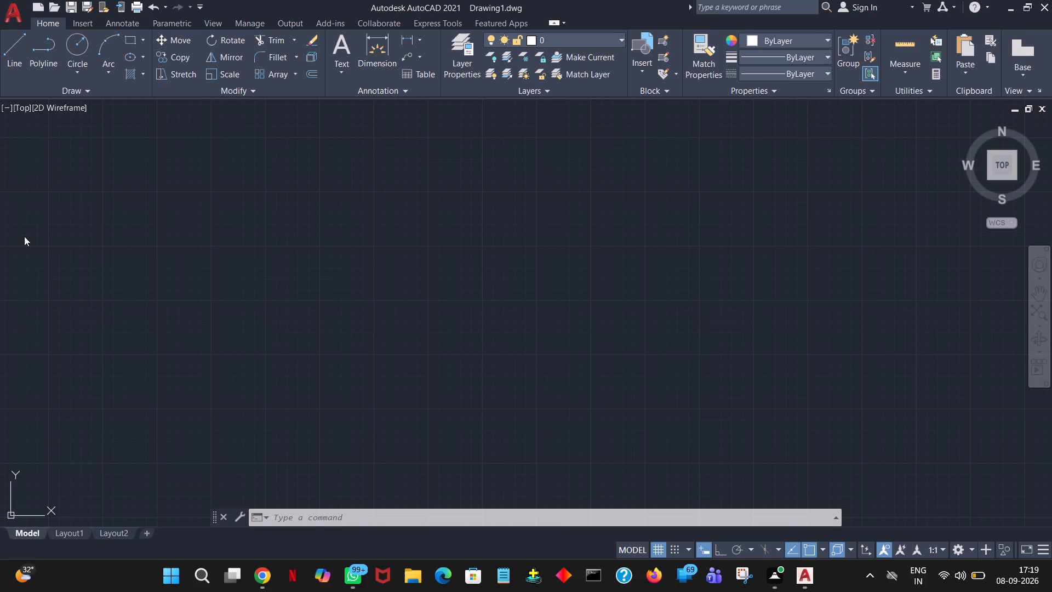
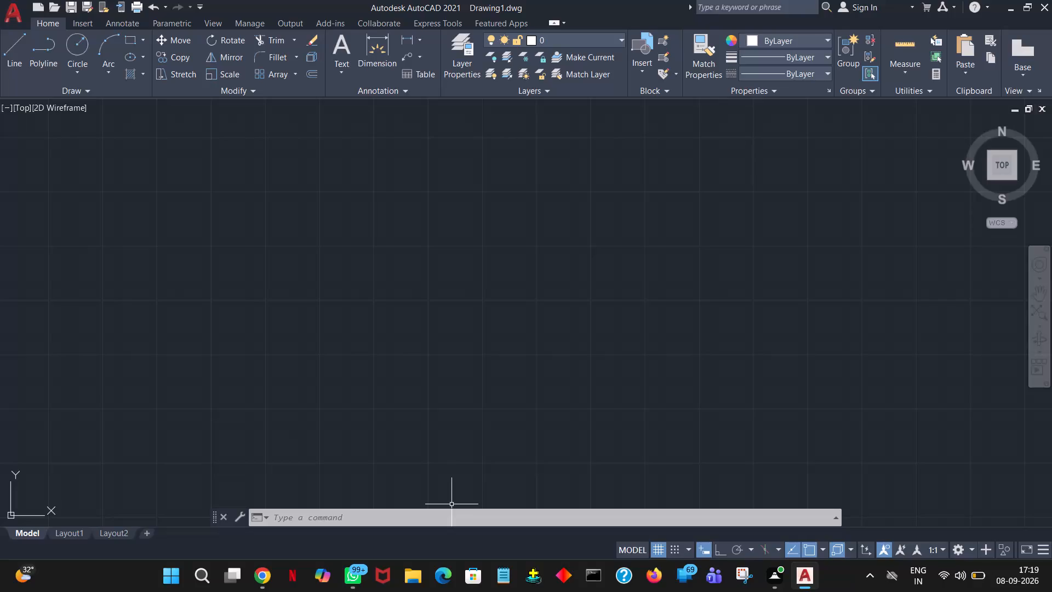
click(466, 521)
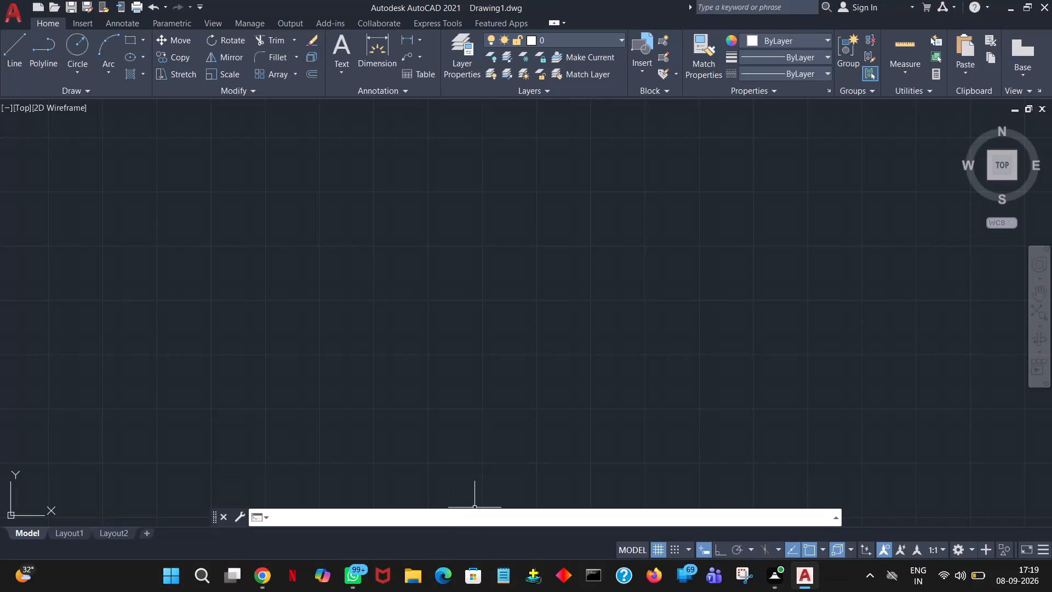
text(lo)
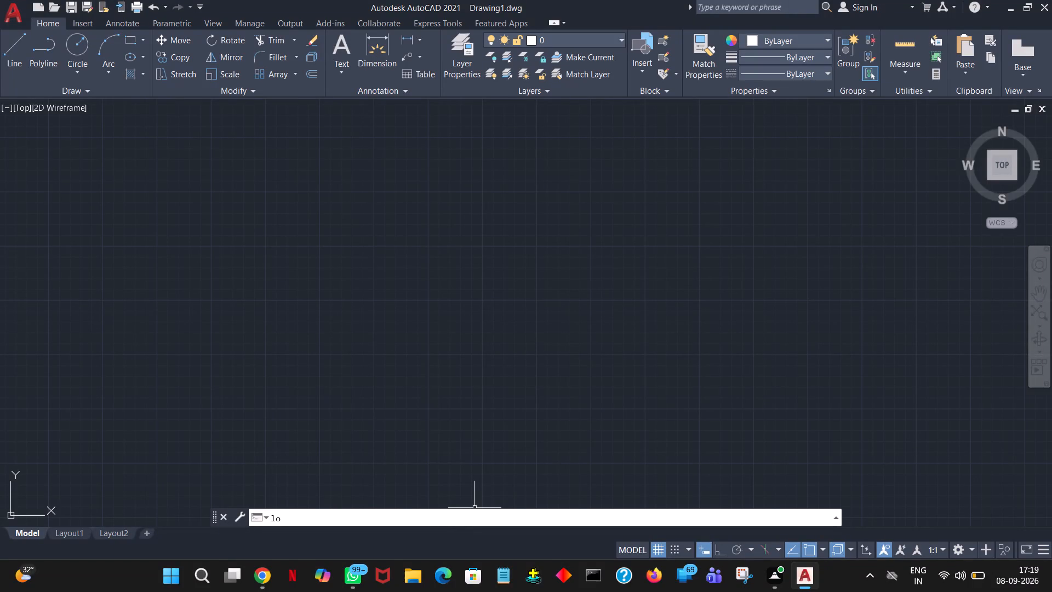
Close the AutoCAD 2021 application with the empty Drawing1.dwg.
click(1039, 3)
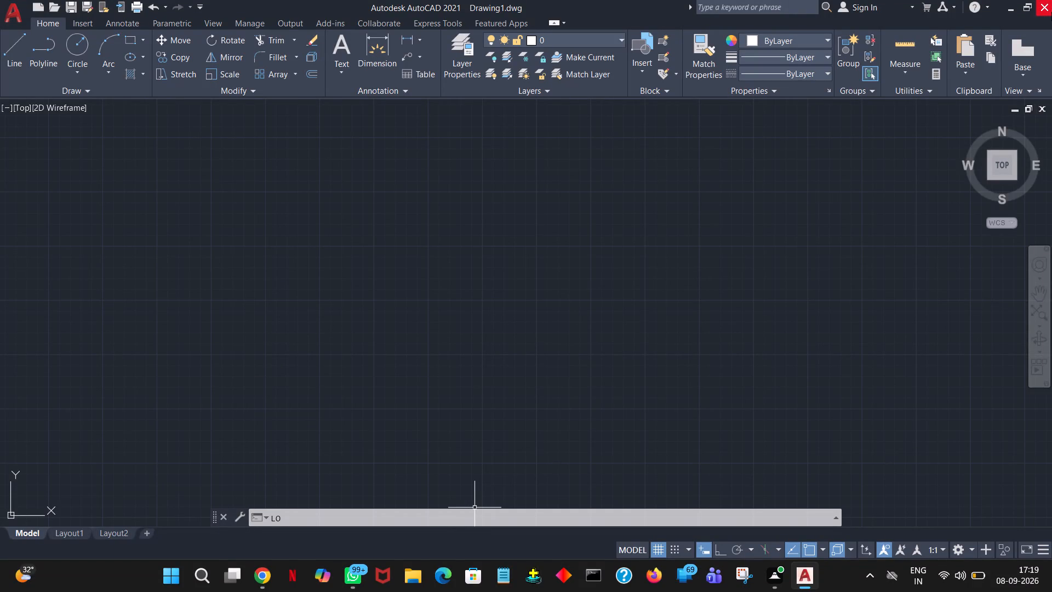
click(1051, 13)
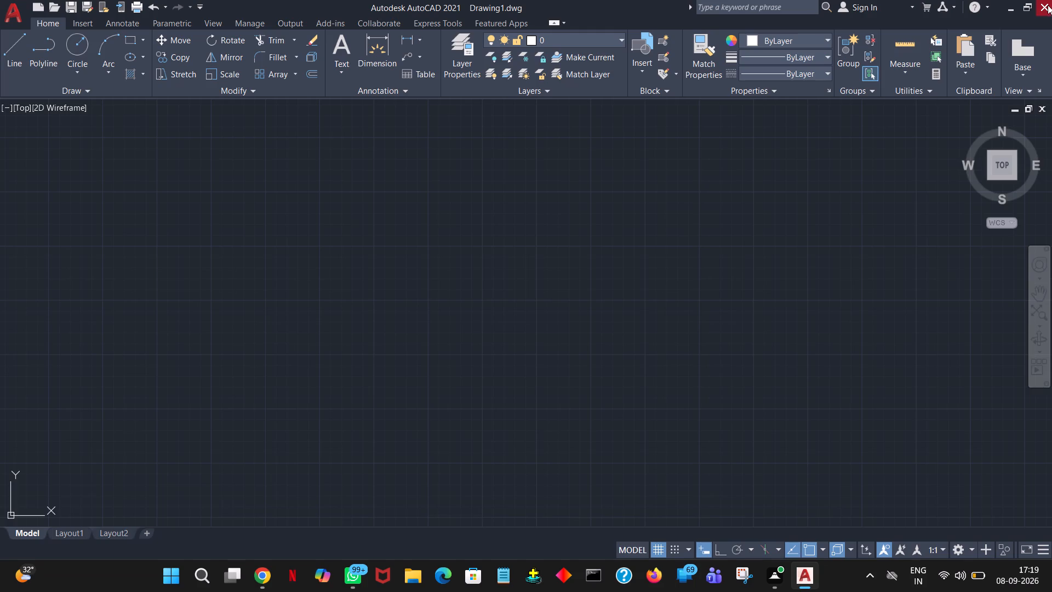
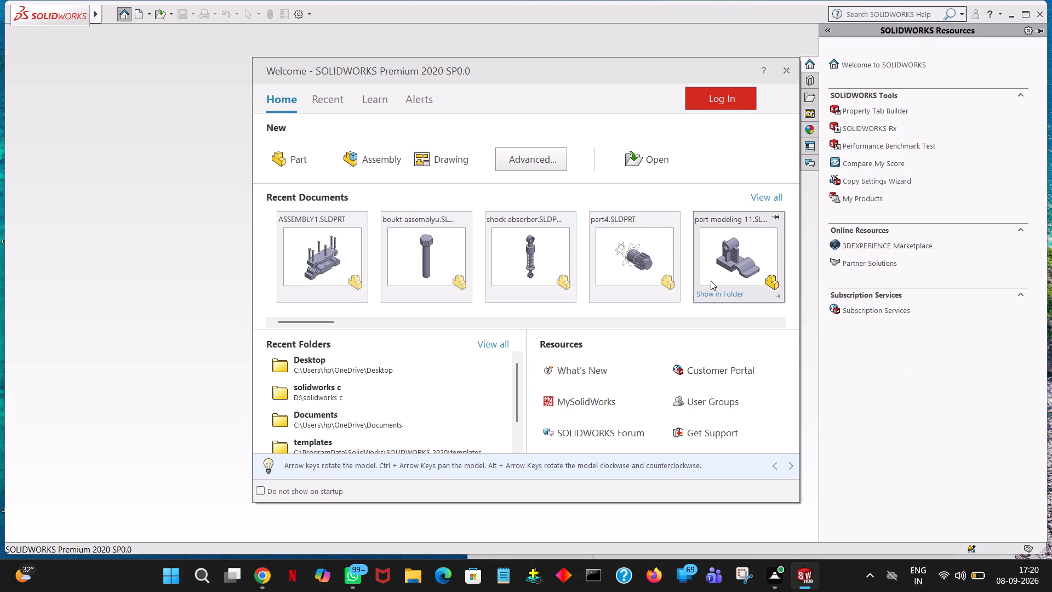
Create a new part document in SOLIDWORKS Premium 2020.
double_click(310, 159)
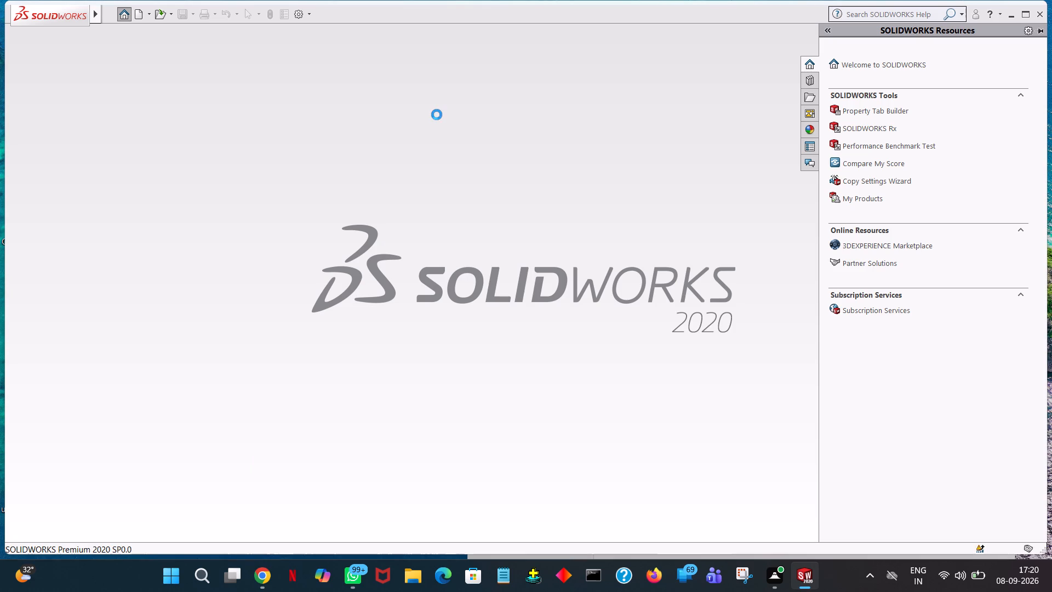
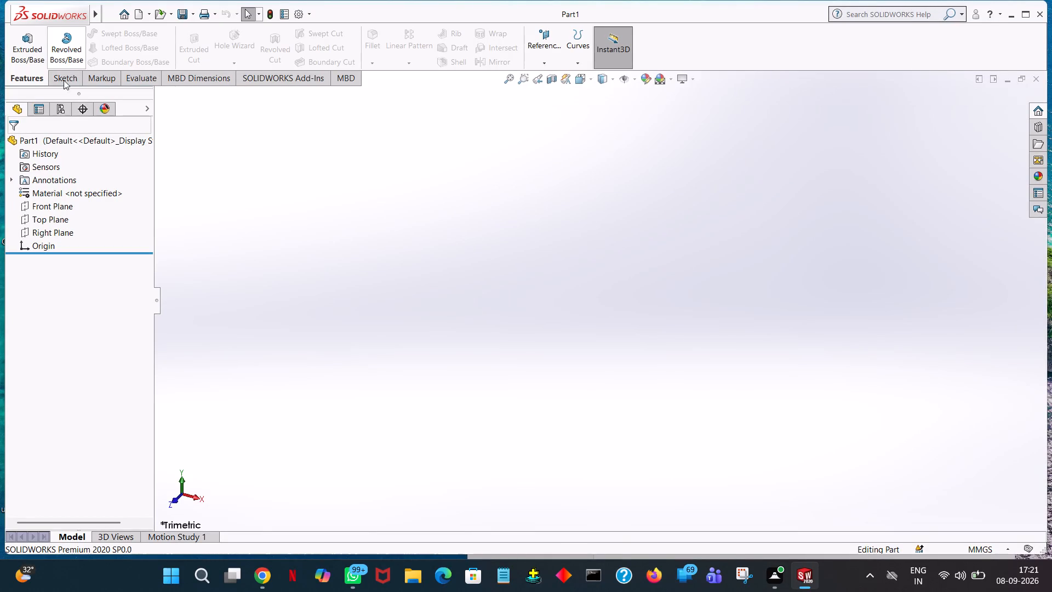
Open a new sketch on the Top Plane.
click(49, 225)
click(52, 206)
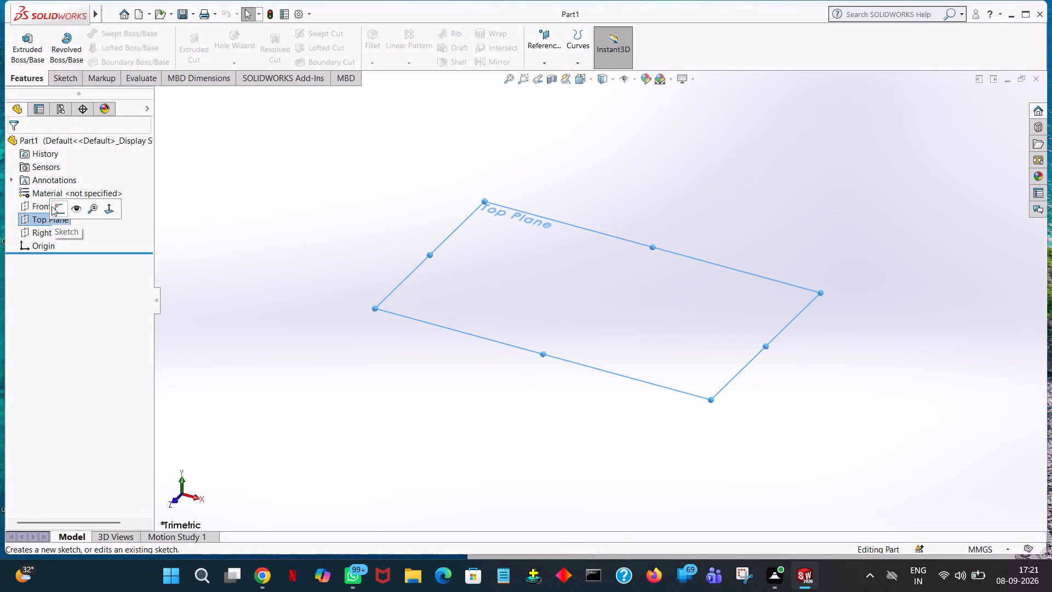
Sketch a centre-defined circle with its centre on the sketch origin.
click(129, 31)
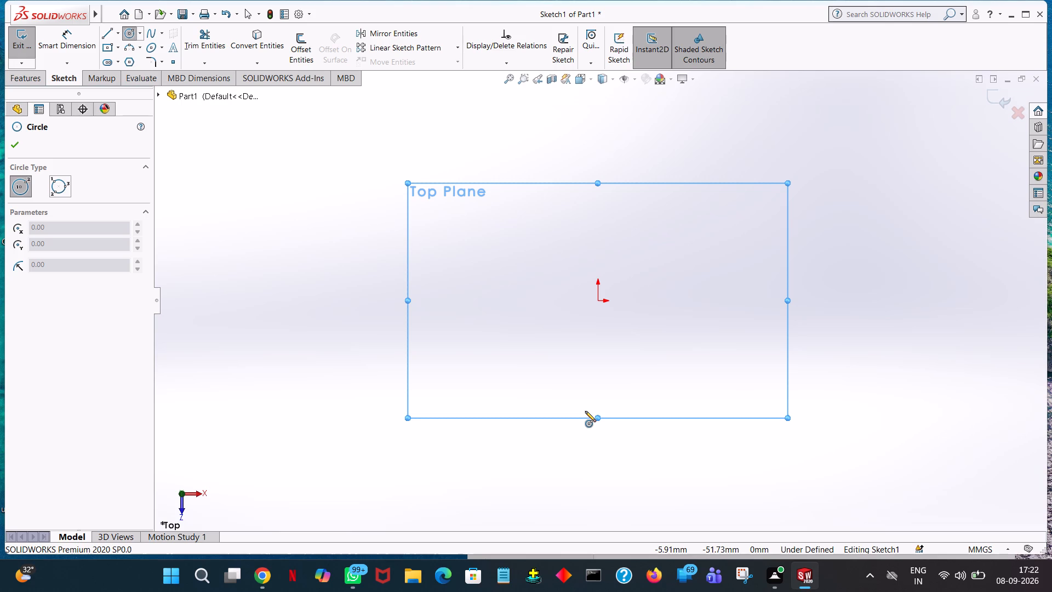
click(597, 301)
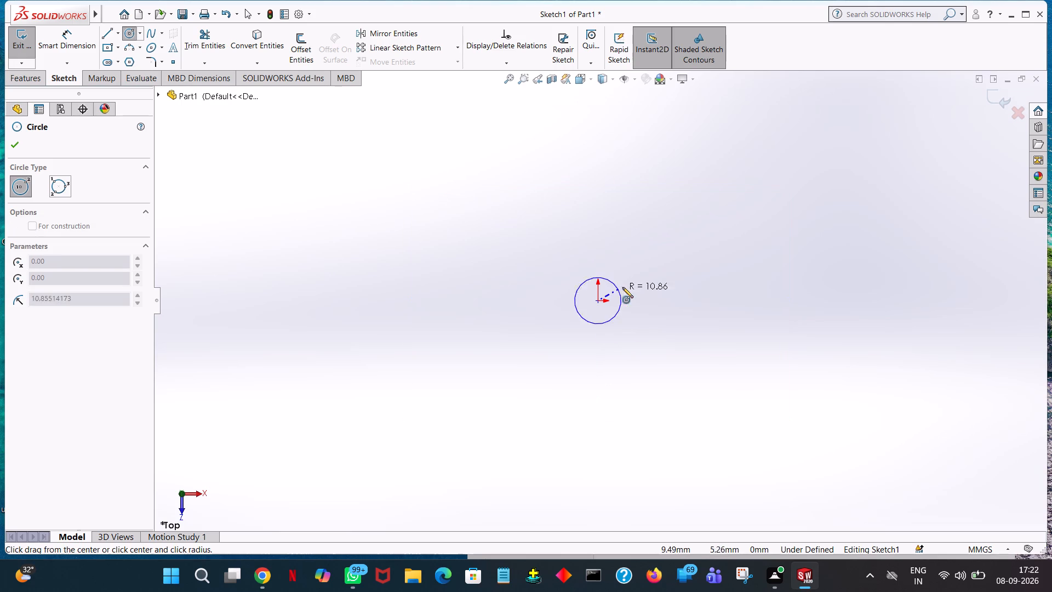
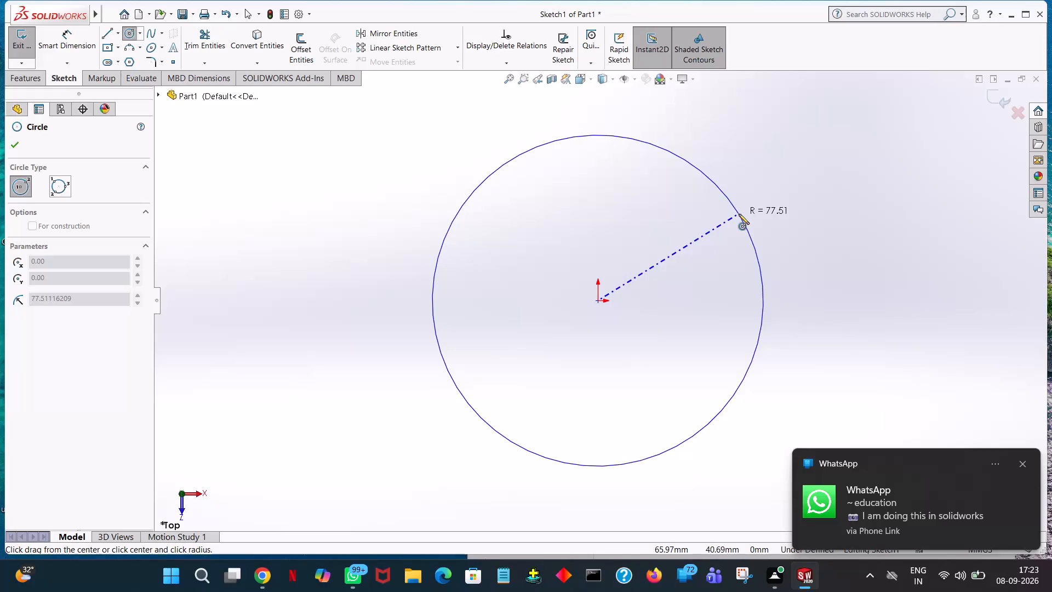
Finish the origin-centred circle at a radius of about 77.5 mm.
click(739, 214)
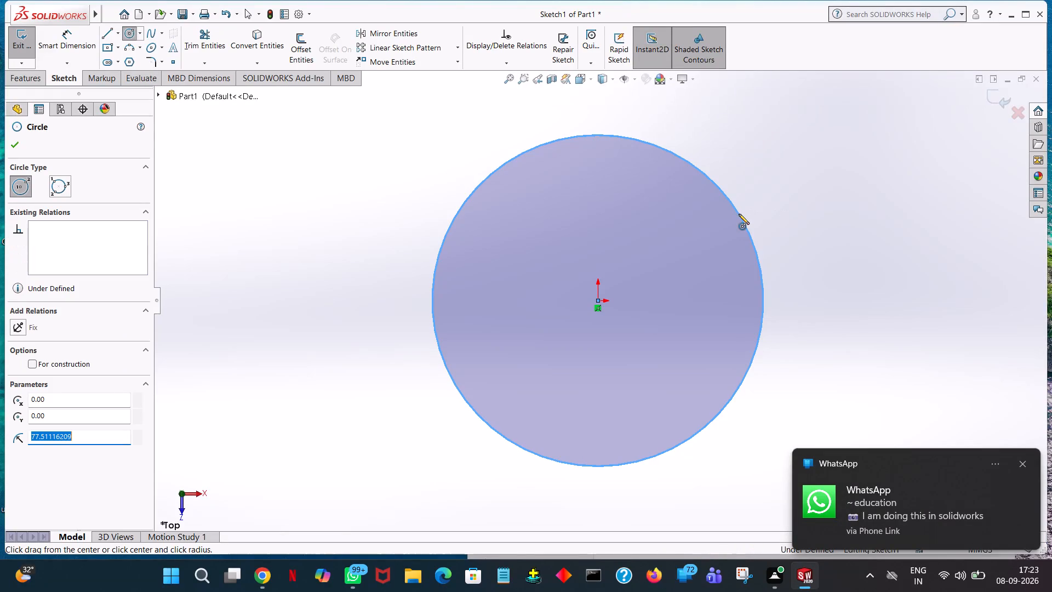
right_click(808, 266)
click(827, 277)
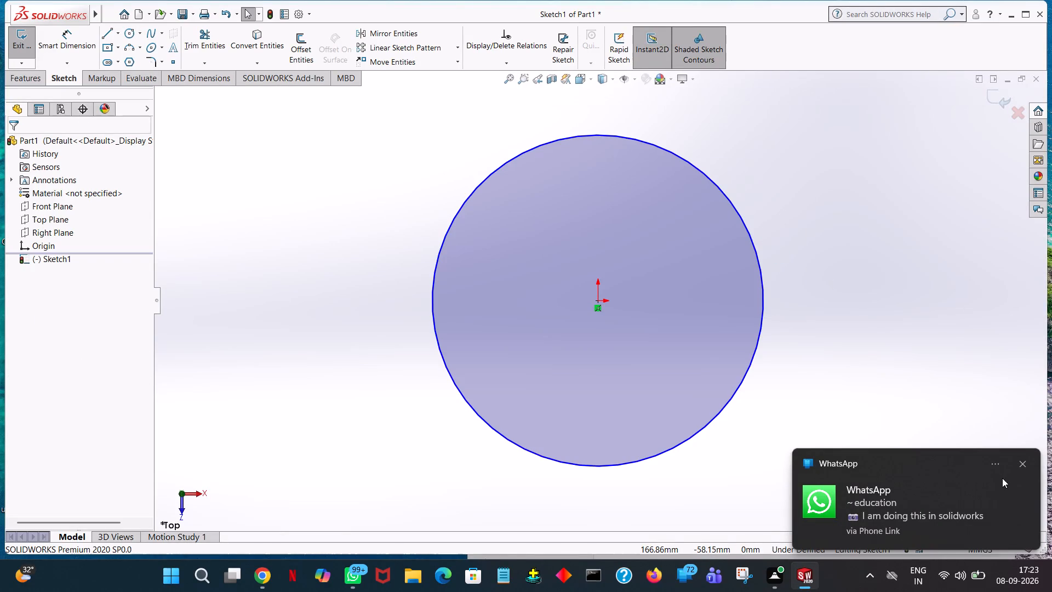
Dismiss the WhatsApp notification banners covering the drawing area.
click(1024, 462)
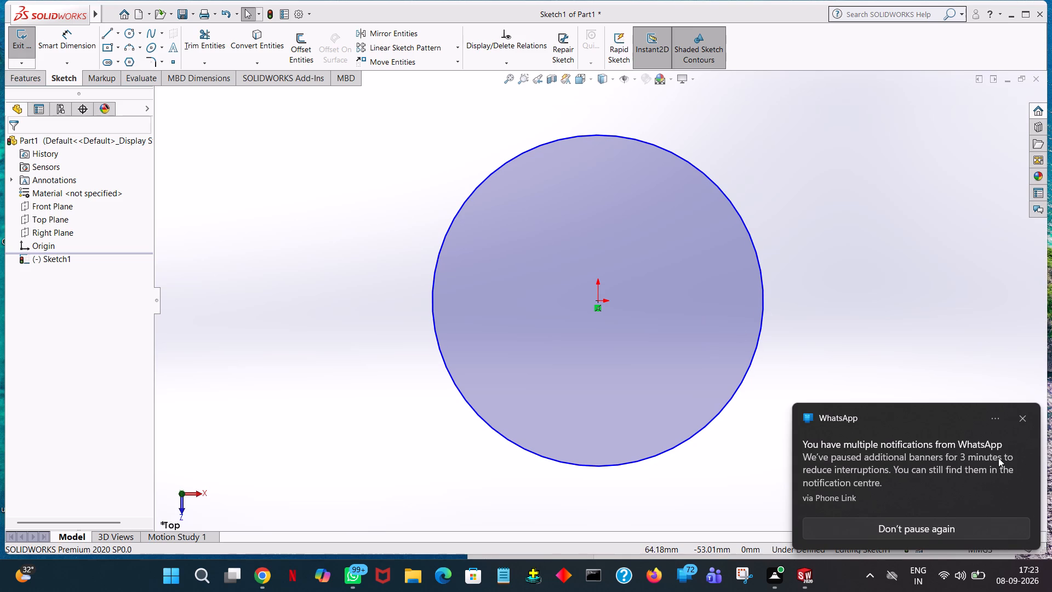
click(1021, 418)
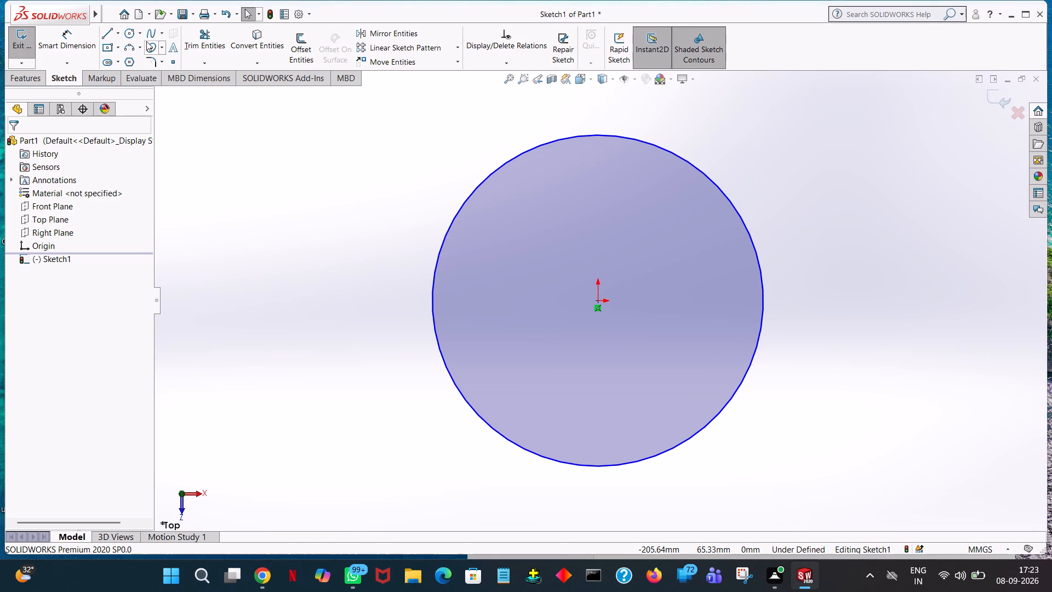
Sketch a second, concentric circle centred on the origin inside the first, with a radius of about 55 mm.
click(128, 33)
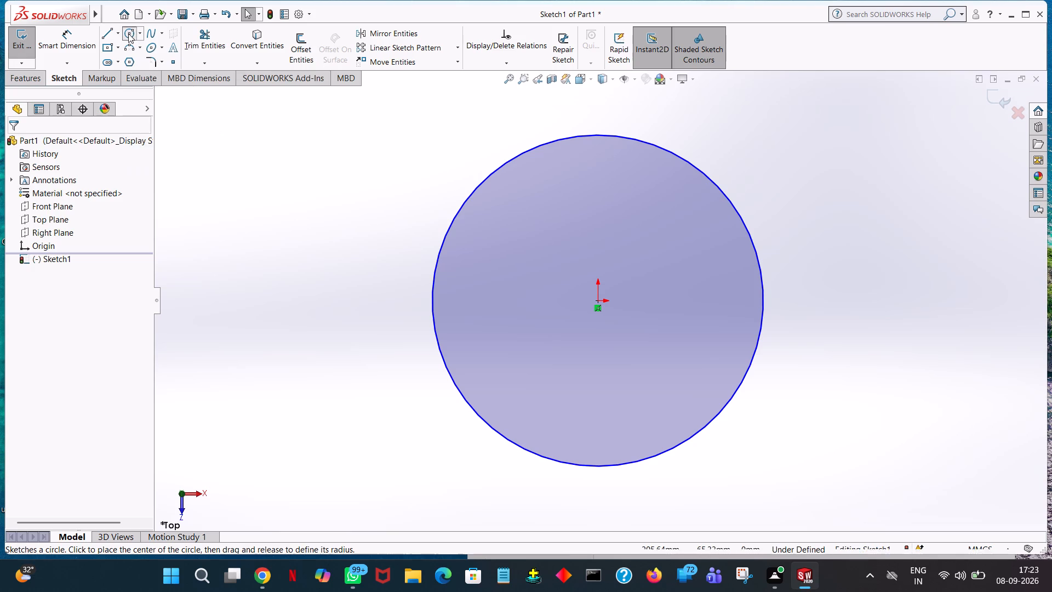
click(597, 301)
click(639, 191)
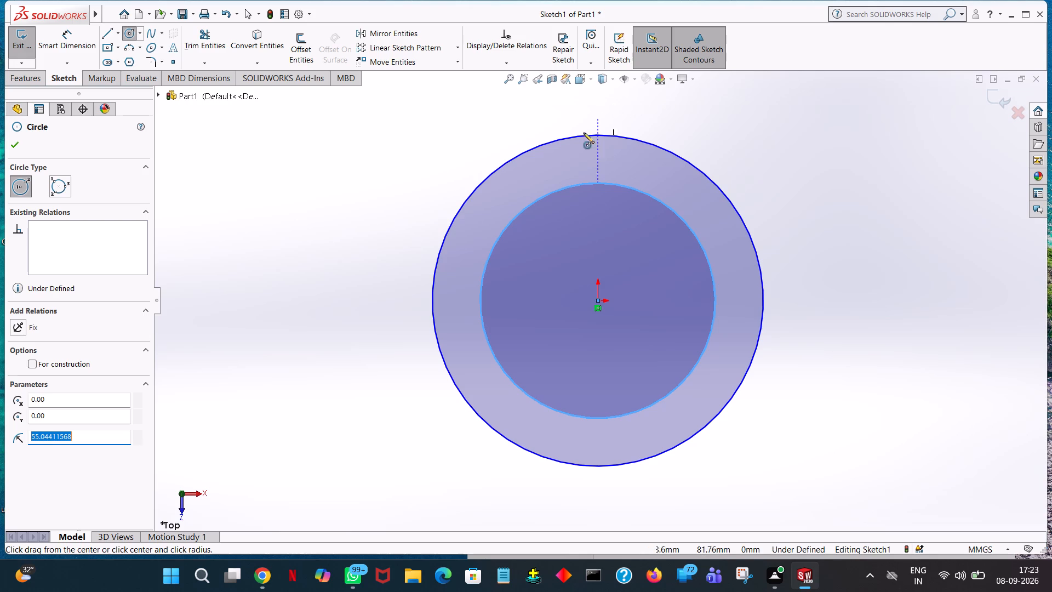
click(13, 147)
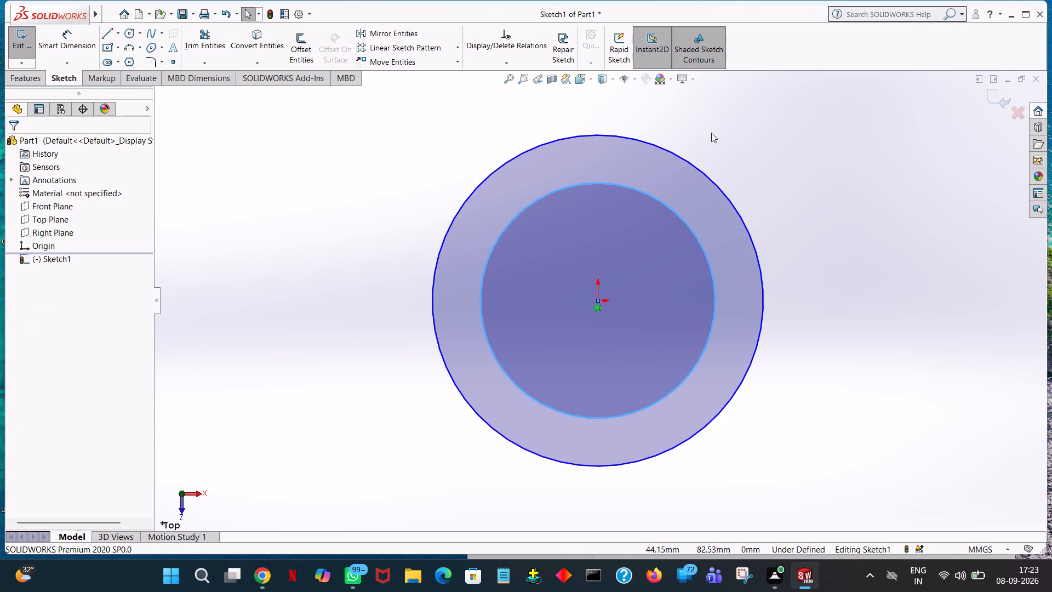
click(762, 157)
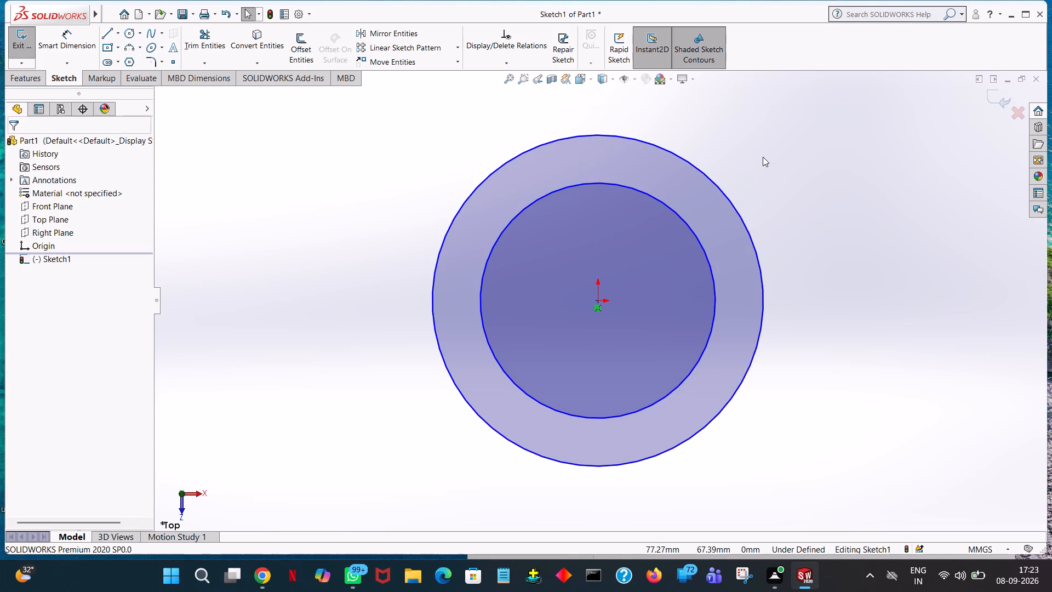
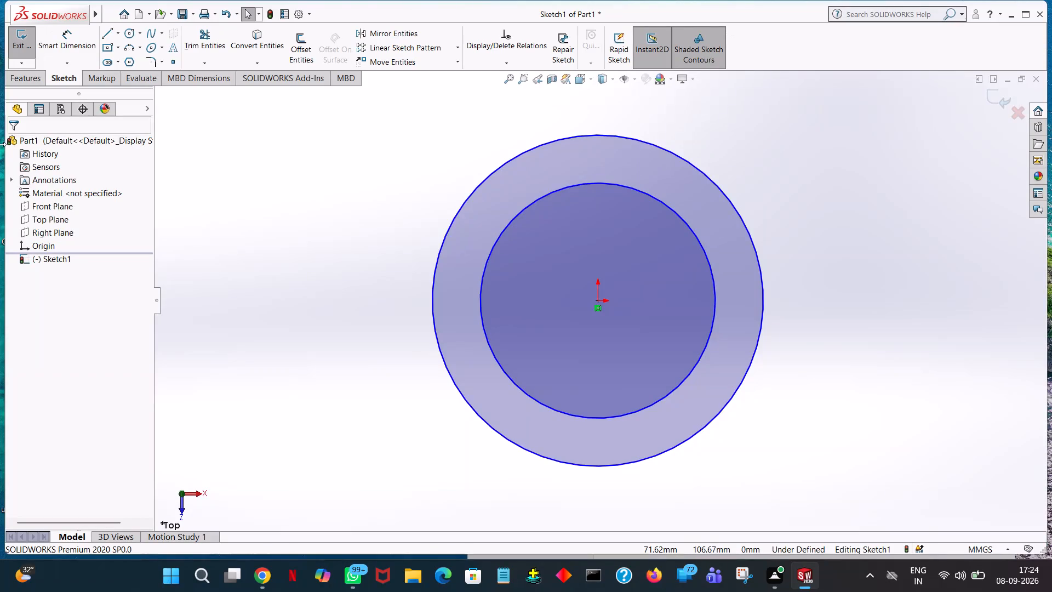
Trim away the inner concentric circle from the sketch, keeping only the outer one.
click(202, 45)
click(686, 223)
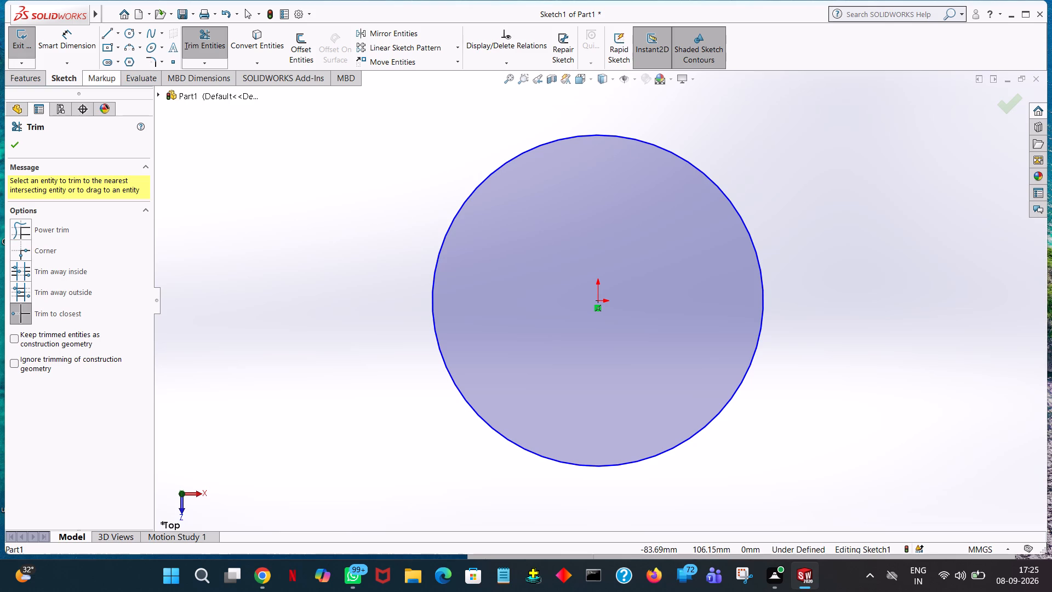
click(7, 149)
Dimension the remaining origin-centred circle with a diameter of 310 mm.
click(69, 47)
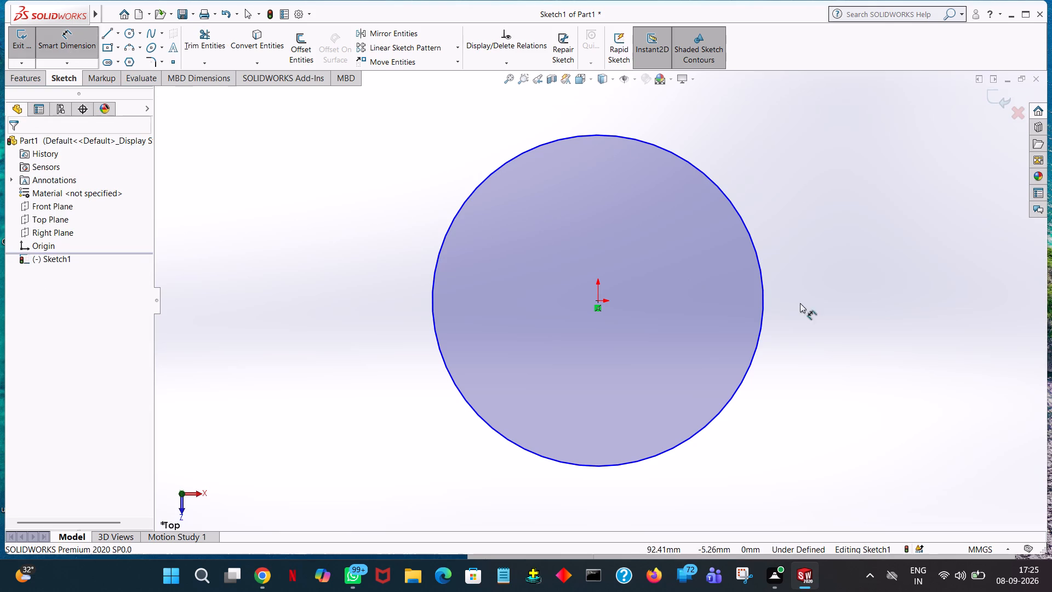
click(752, 241)
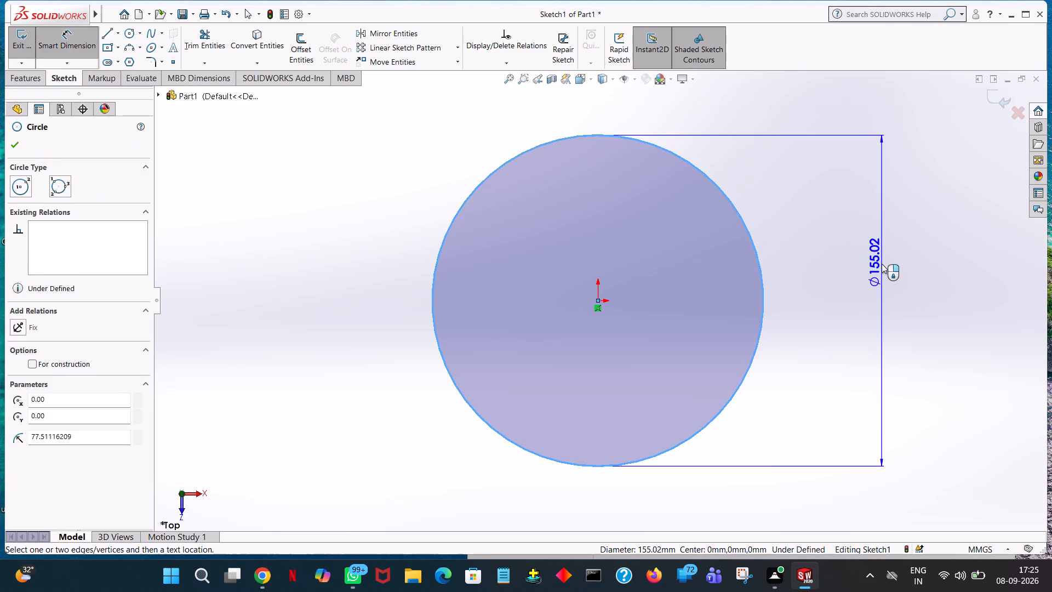
click(882, 264)
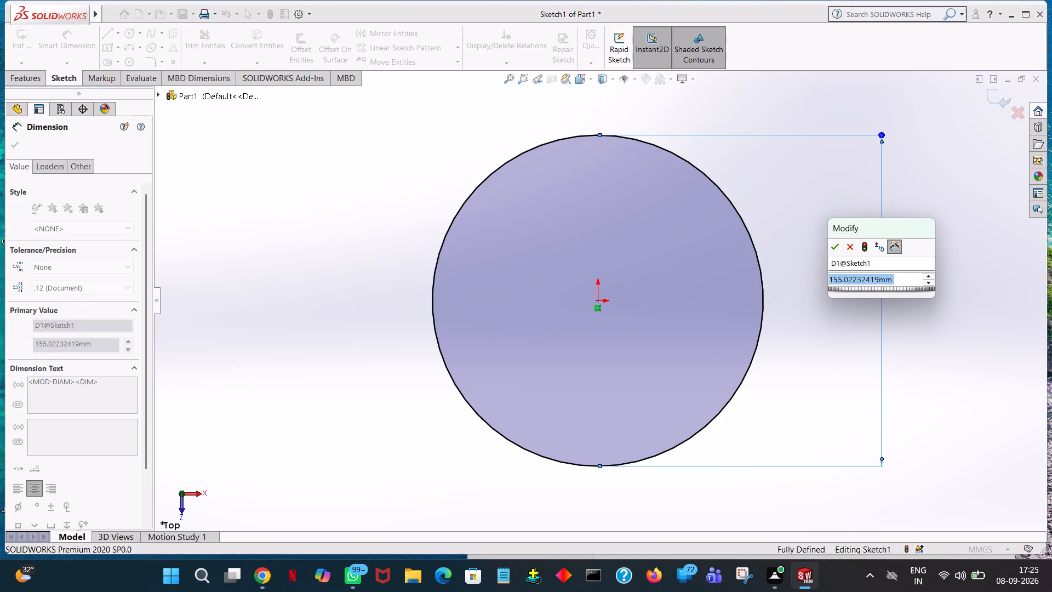
text(310)
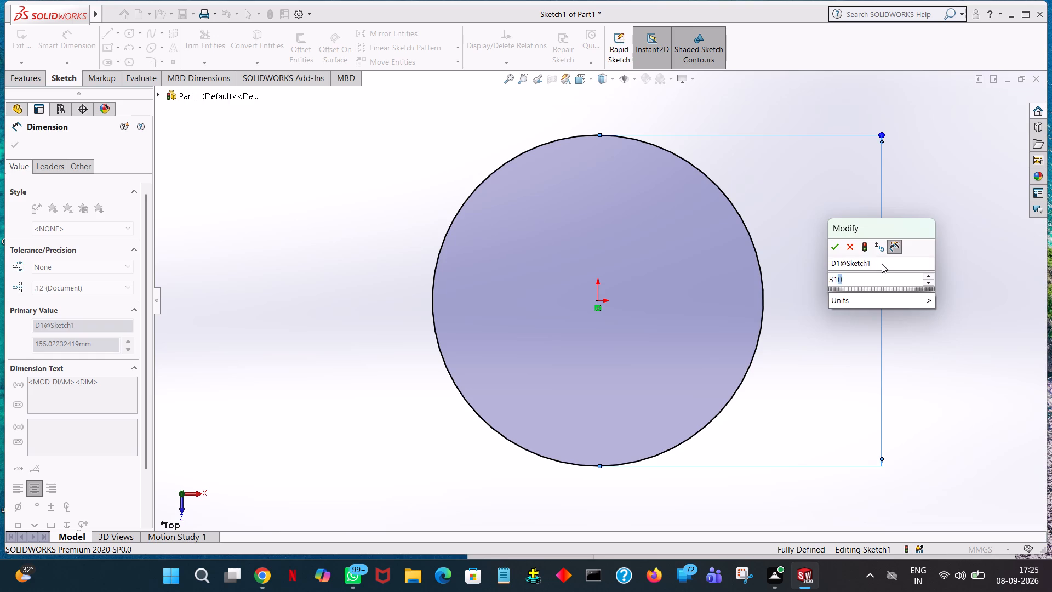
key(Return)
click(942, 202)
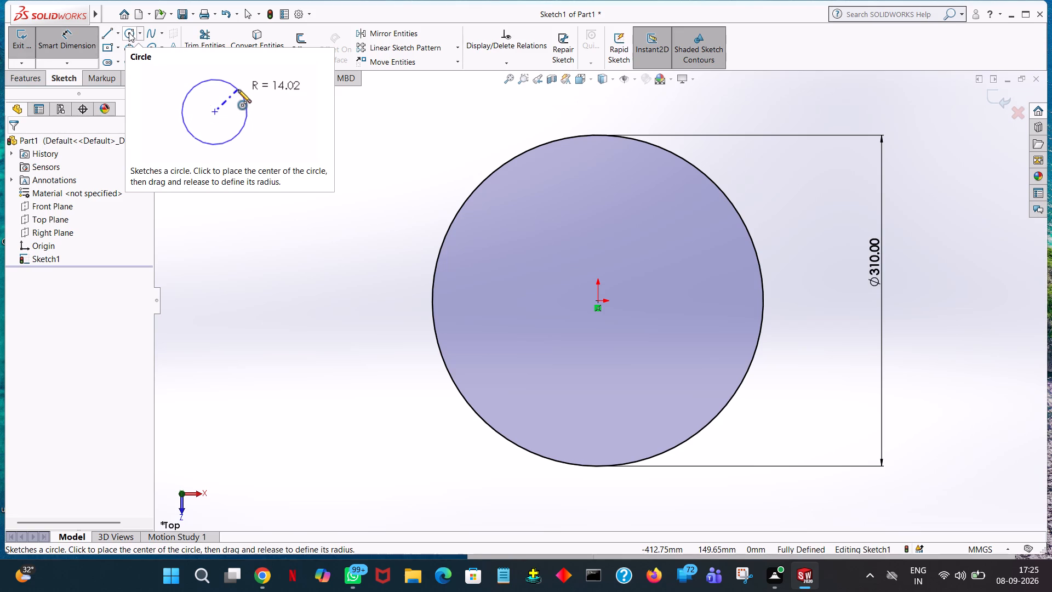
Sketch a concentric circle centred on the origin inside the 310 mm circle, with a radius of about 138 mm.
click(127, 31)
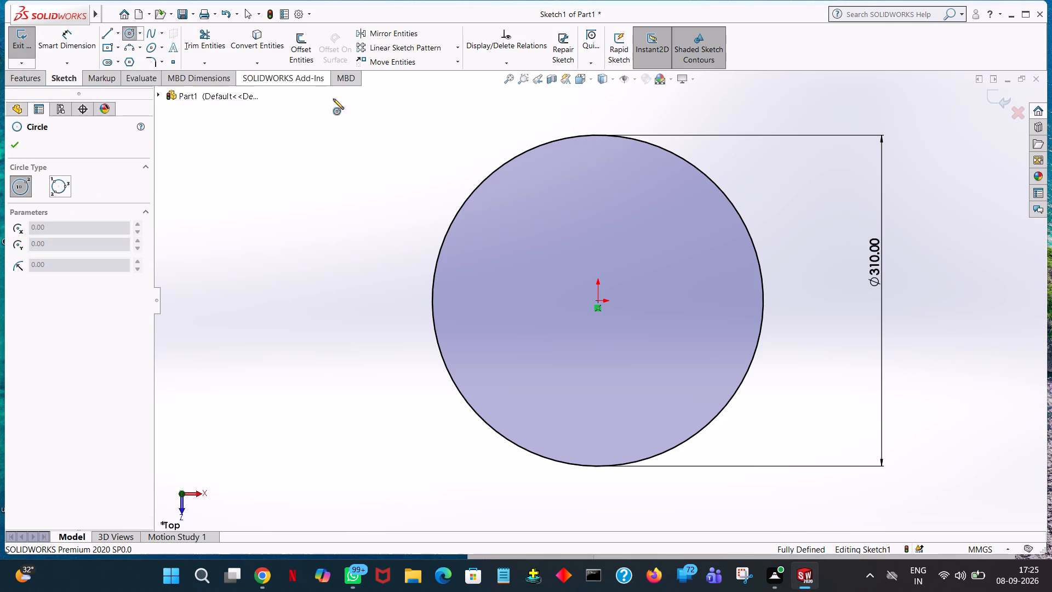
click(597, 301)
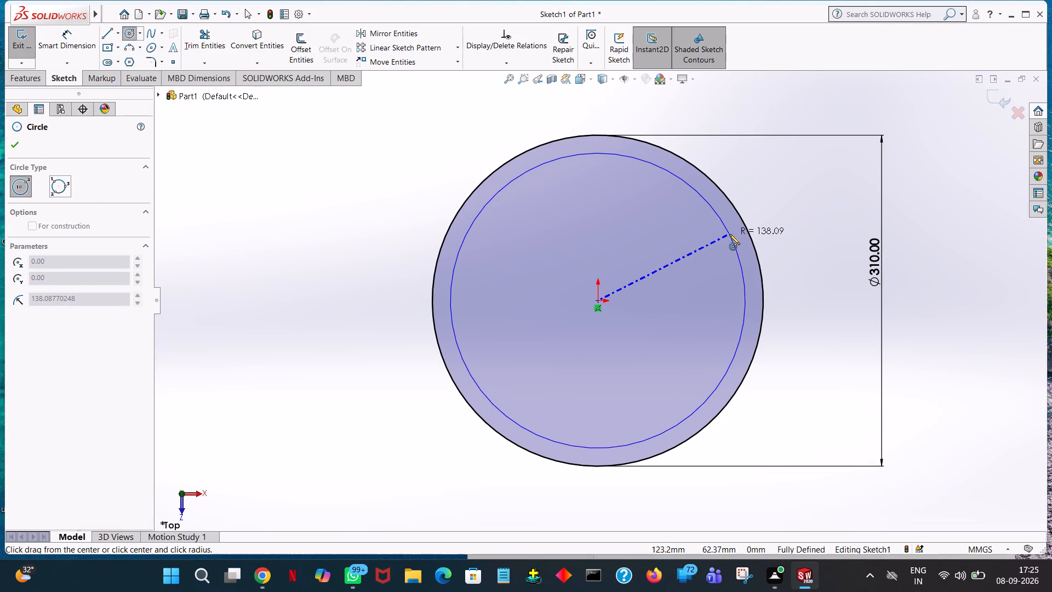
click(729, 234)
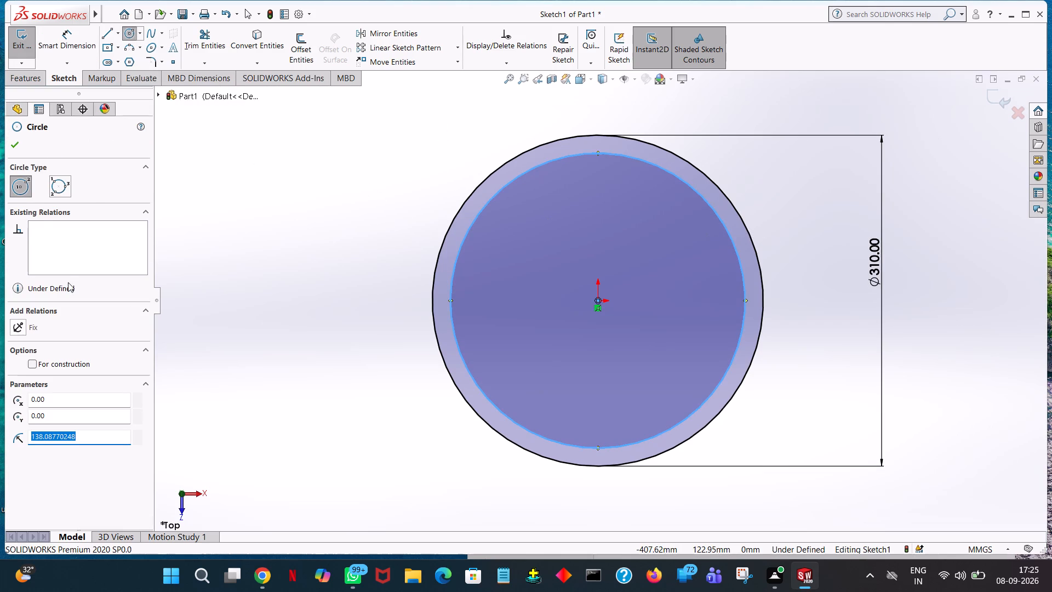
click(16, 146)
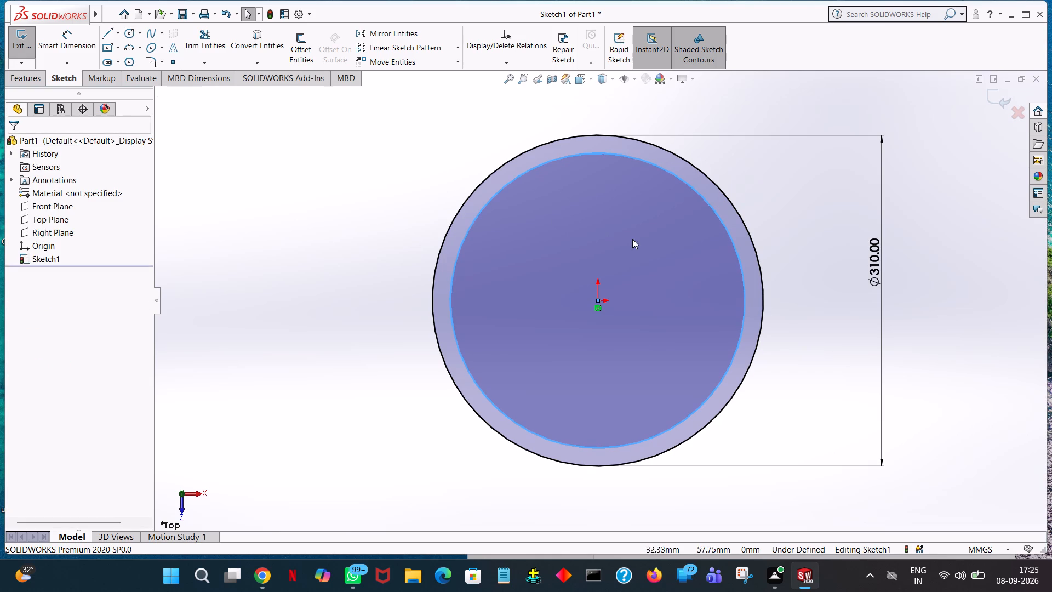
Dimension the inner circle with a diameter of 300 mm.
click(70, 36)
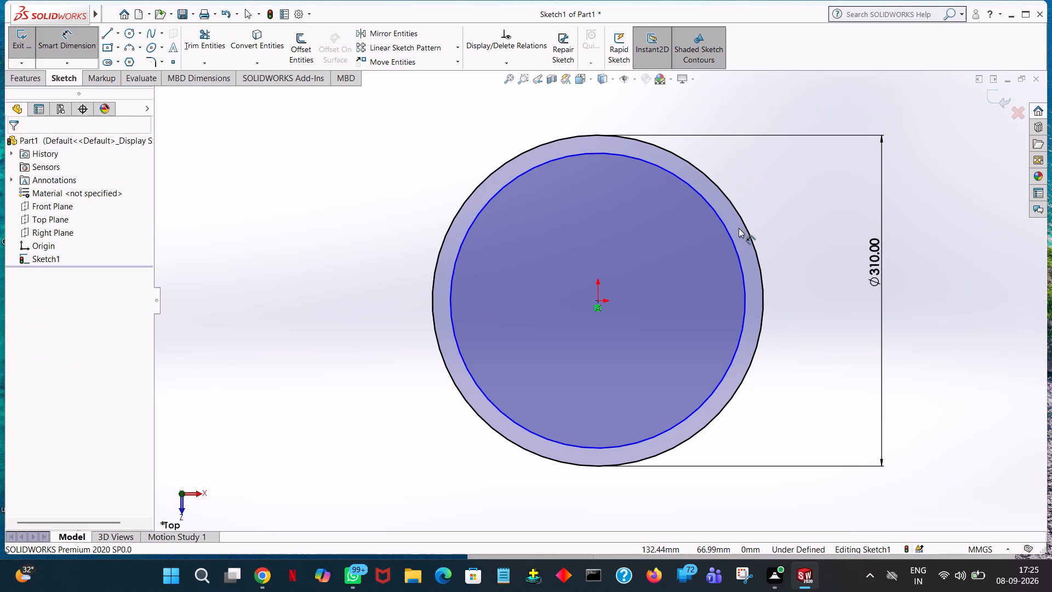
click(728, 230)
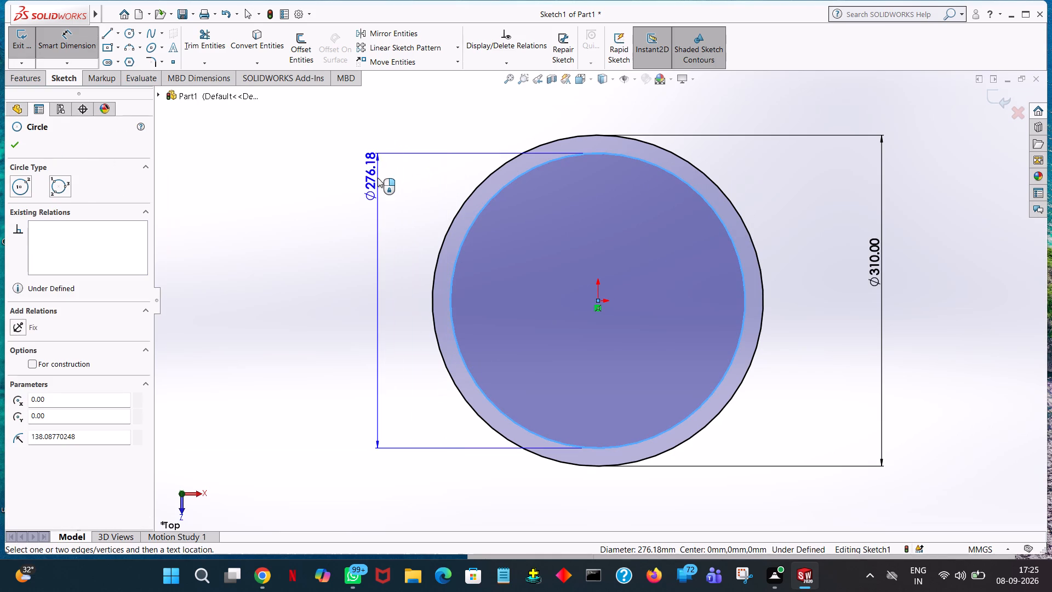
click(378, 178)
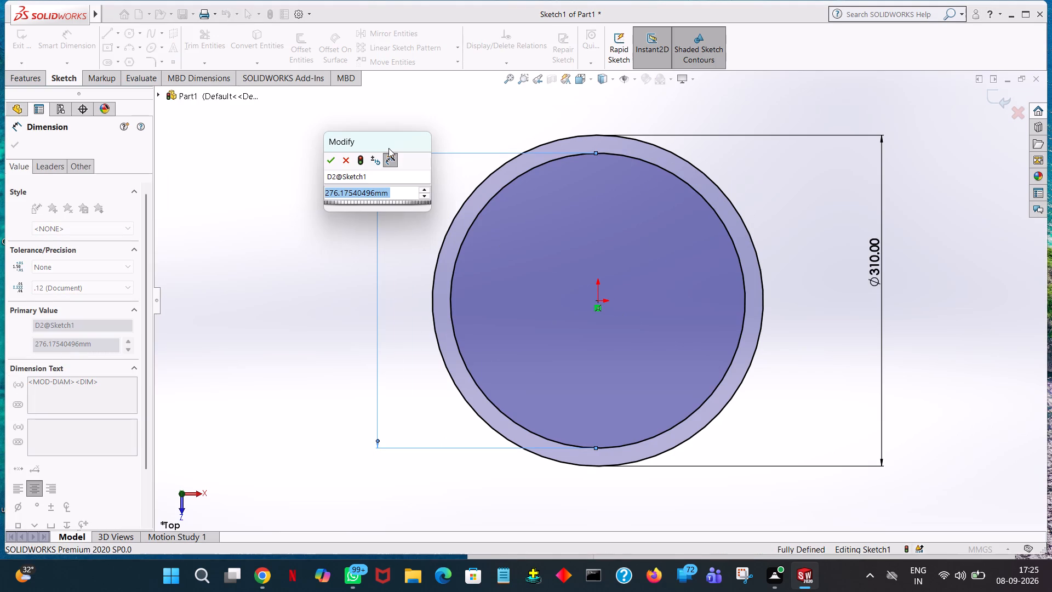
text(300)
key(Return)
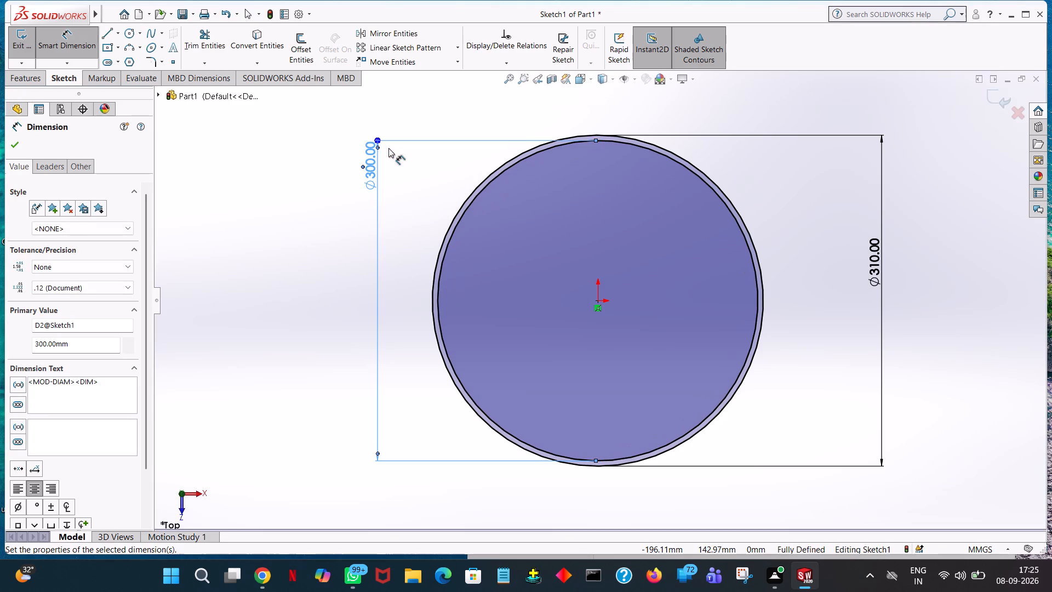
click(11, 148)
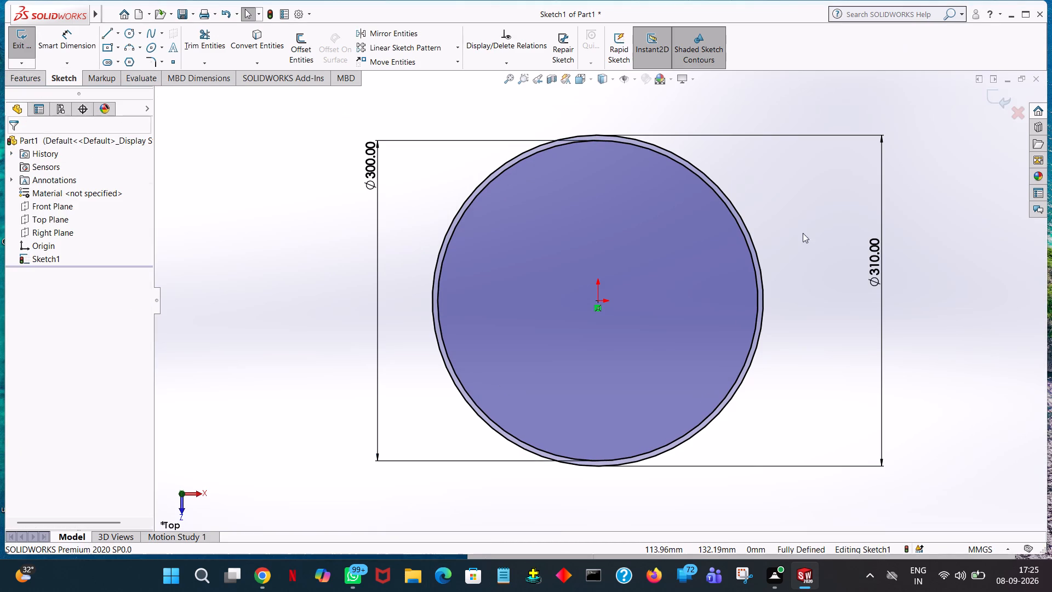
Extrude the ring profile between the two circles as a blind boss with a depth of 75 mm.
click(23, 77)
click(29, 52)
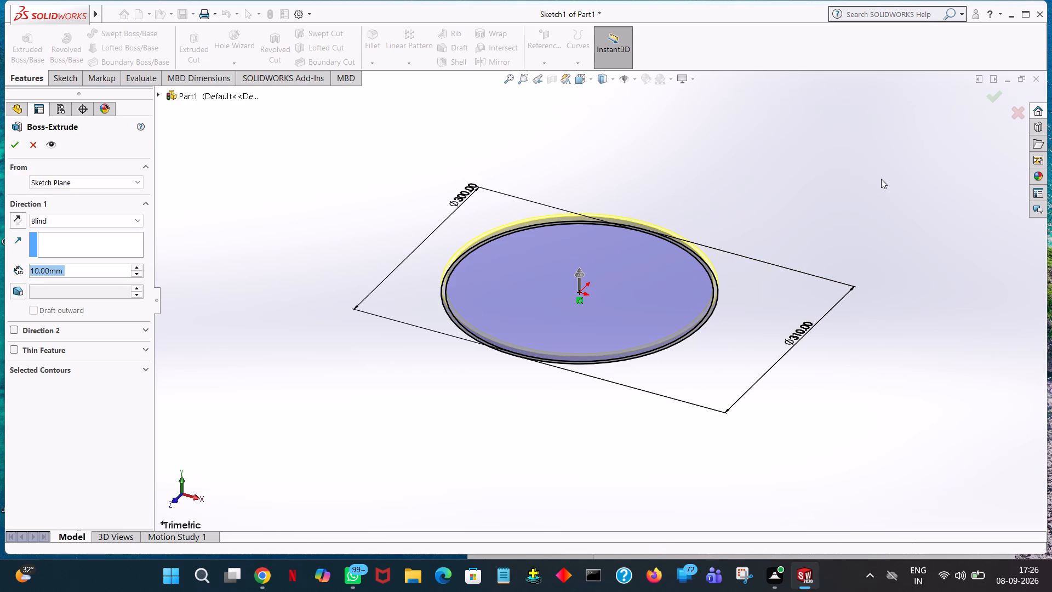
middle_drag(880, 207, 868, 327)
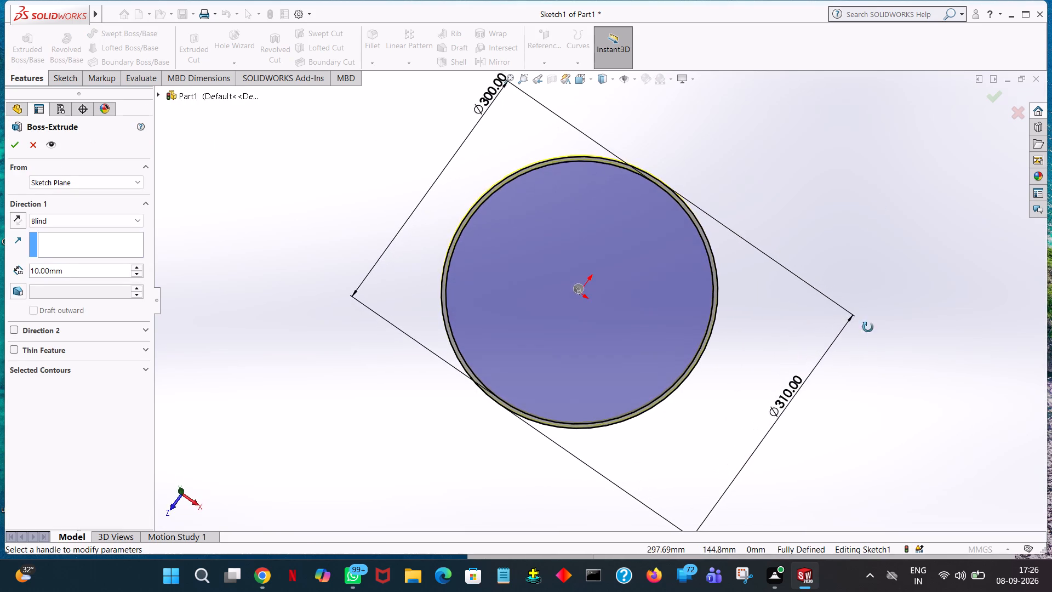
middle_drag(868, 327, 817, 203)
middle_click(817, 203)
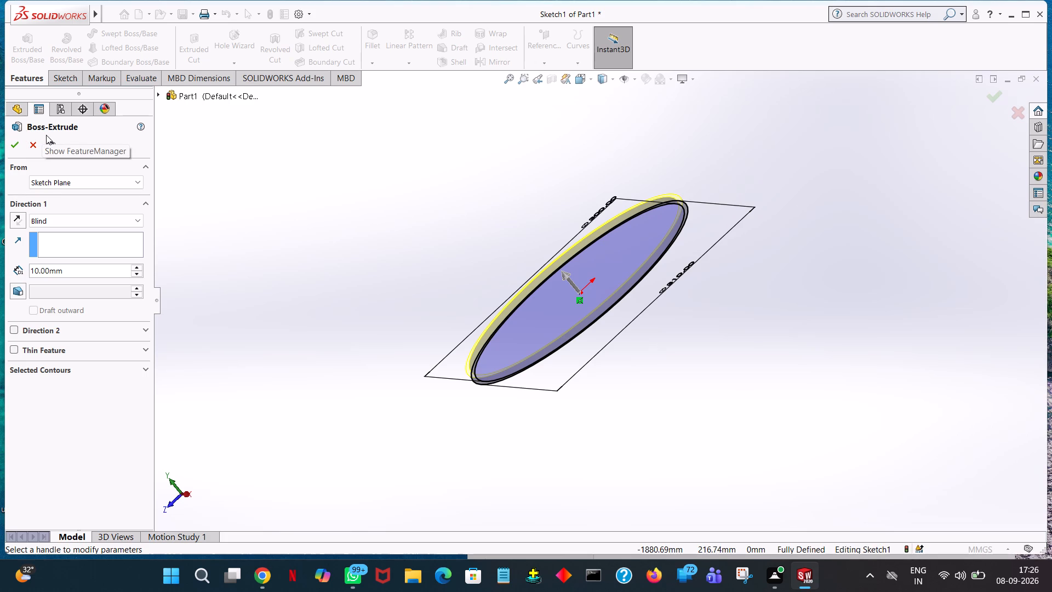
double_click(106, 264)
click(94, 274)
double_click(91, 269)
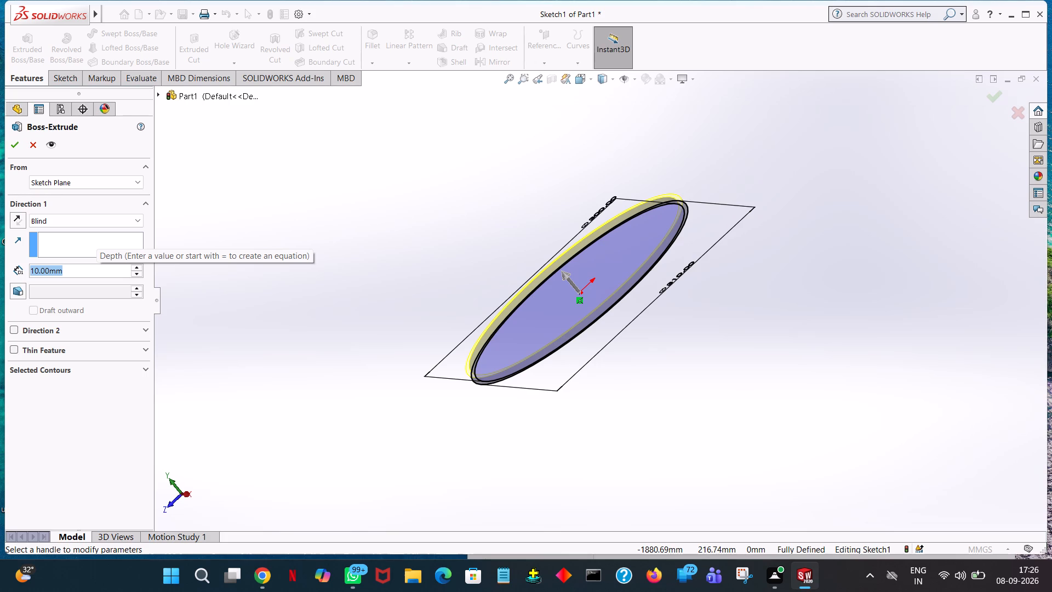
text(75)
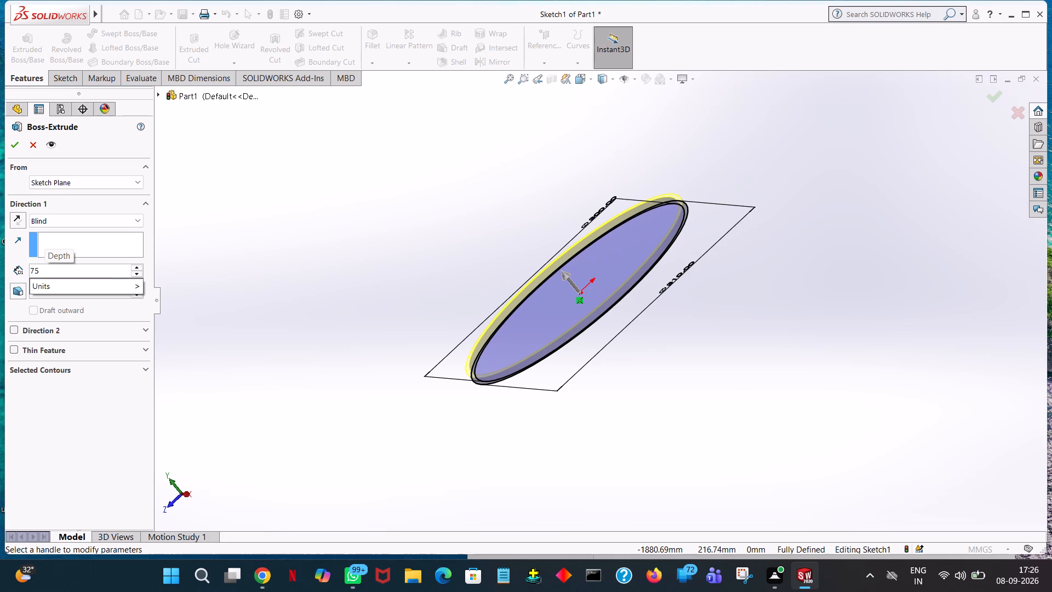
click(13, 147)
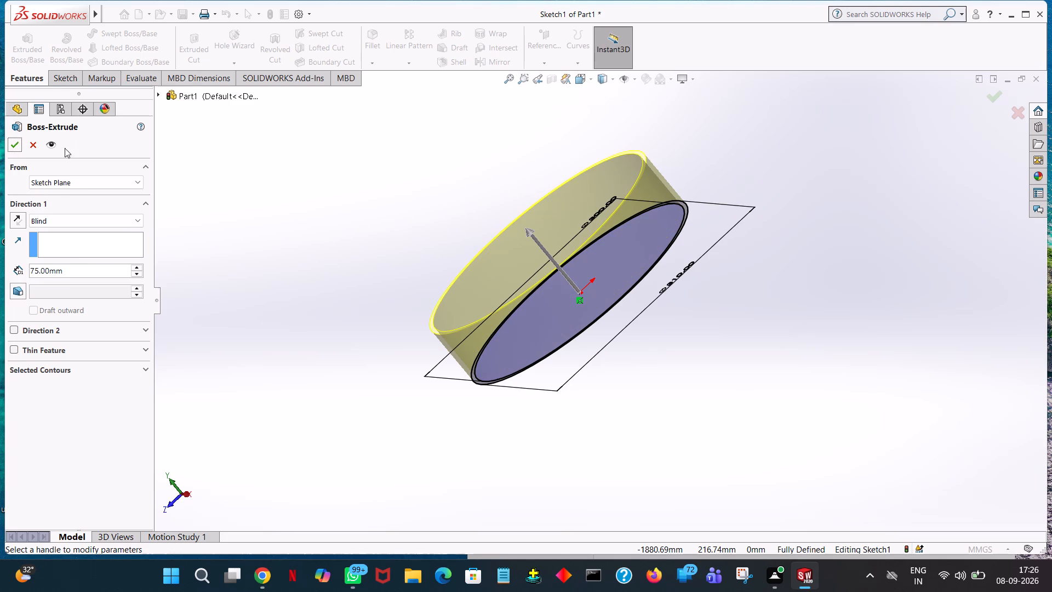
click(7, 145)
click(386, 181)
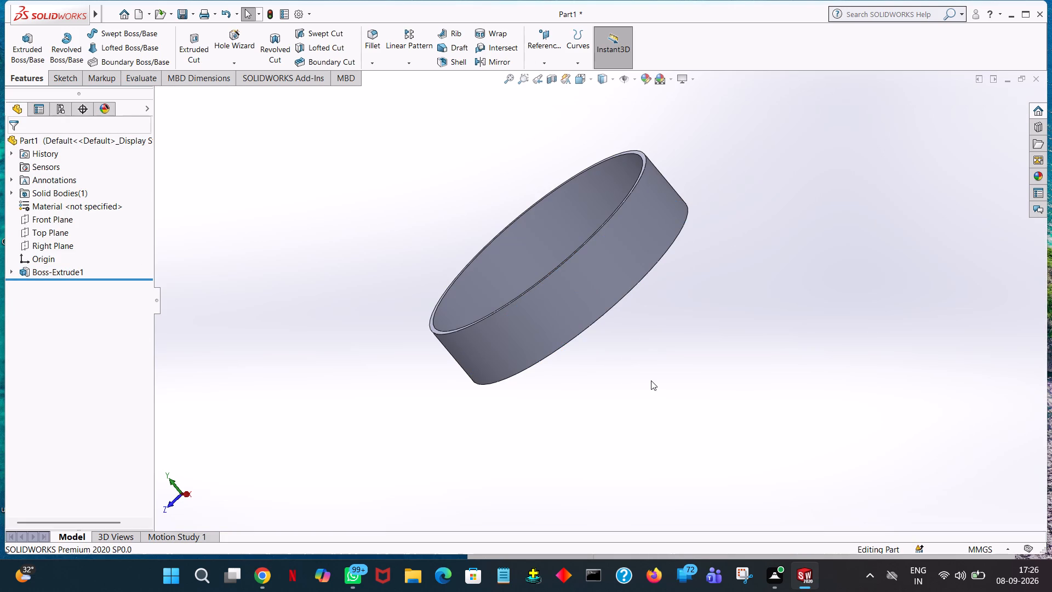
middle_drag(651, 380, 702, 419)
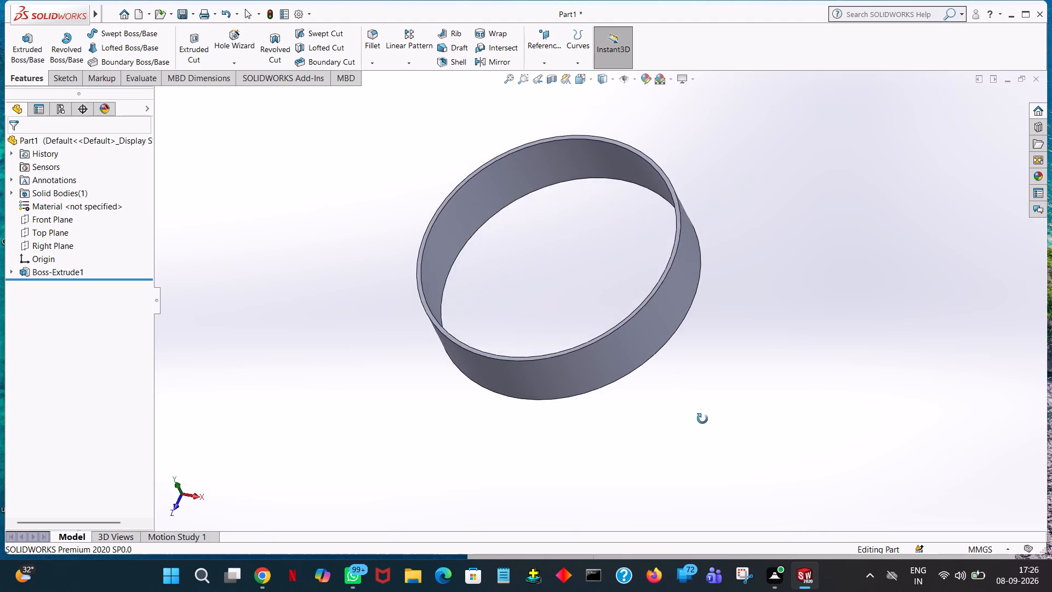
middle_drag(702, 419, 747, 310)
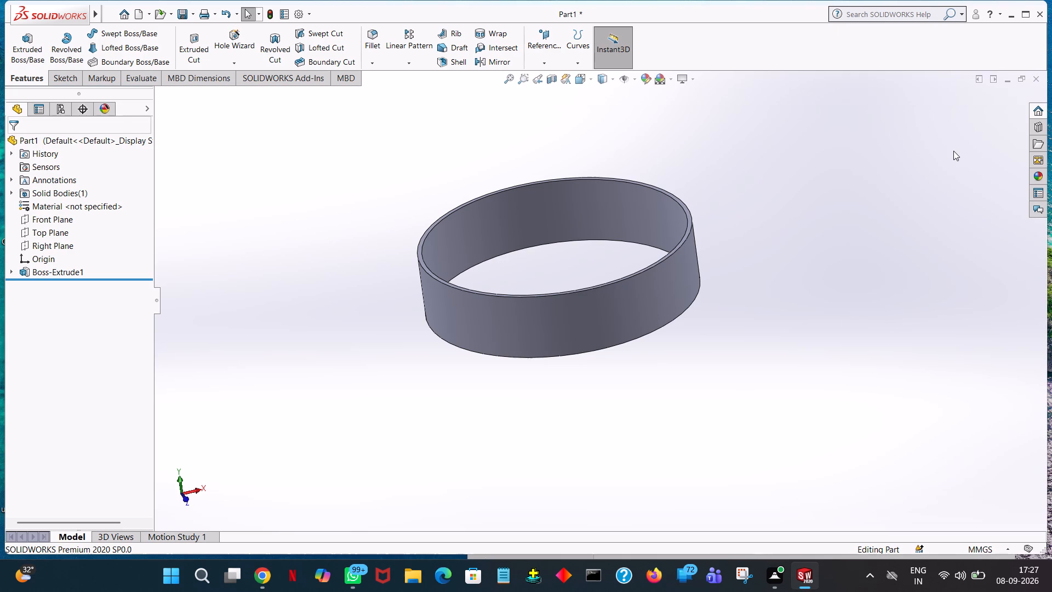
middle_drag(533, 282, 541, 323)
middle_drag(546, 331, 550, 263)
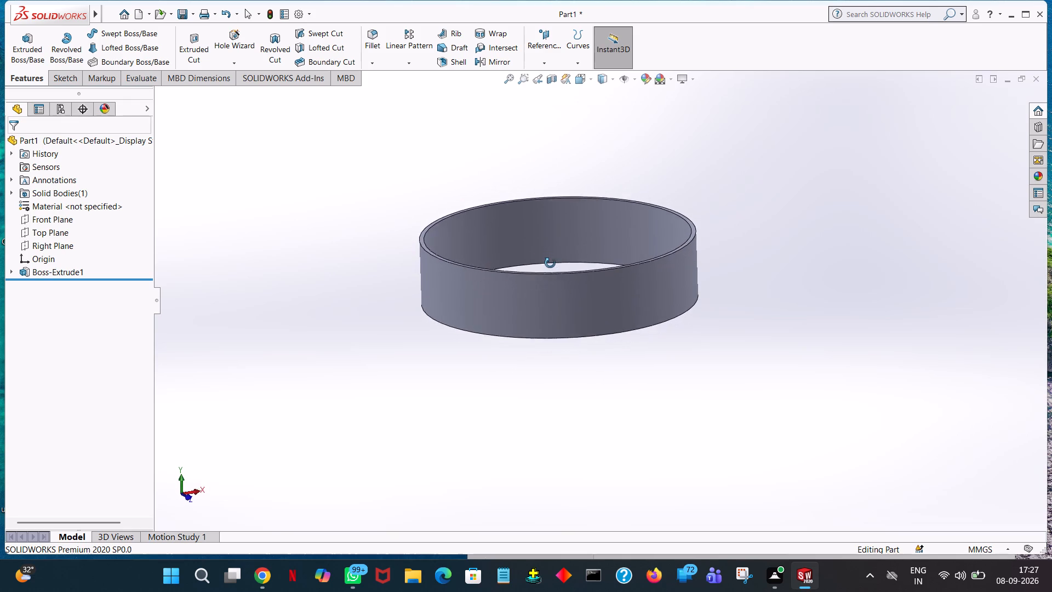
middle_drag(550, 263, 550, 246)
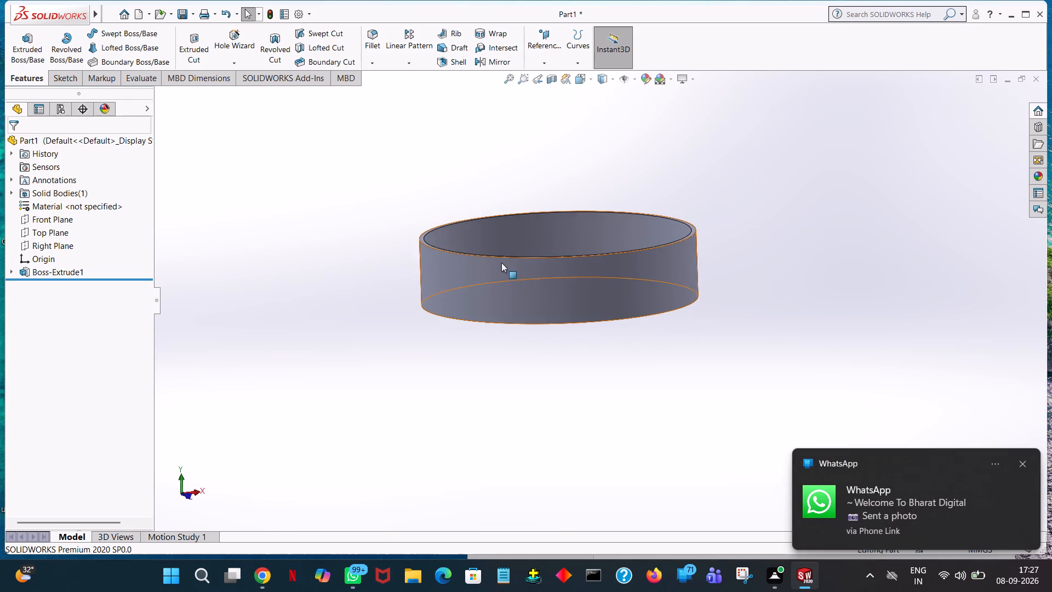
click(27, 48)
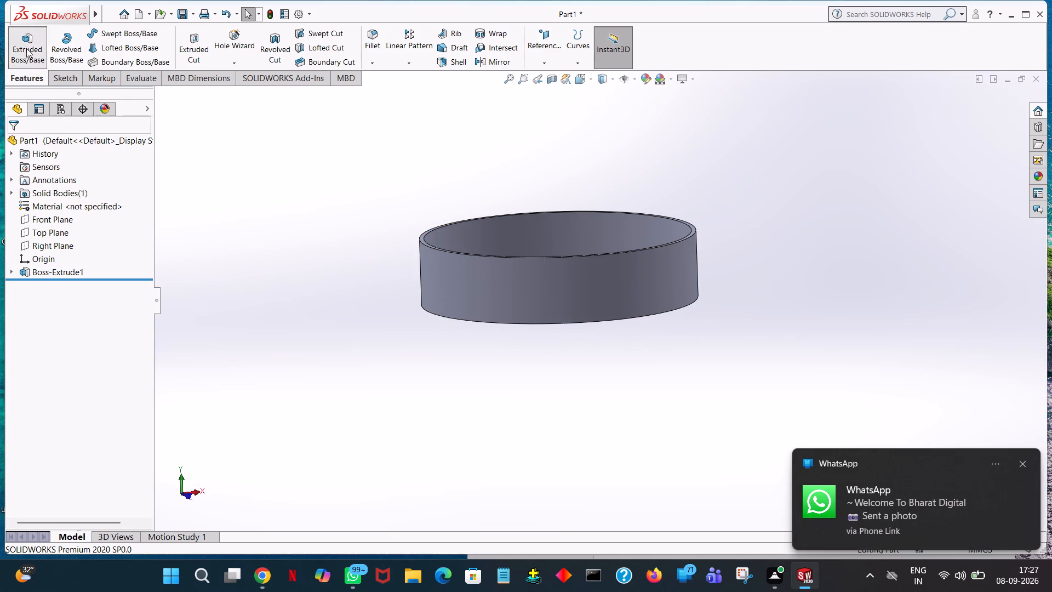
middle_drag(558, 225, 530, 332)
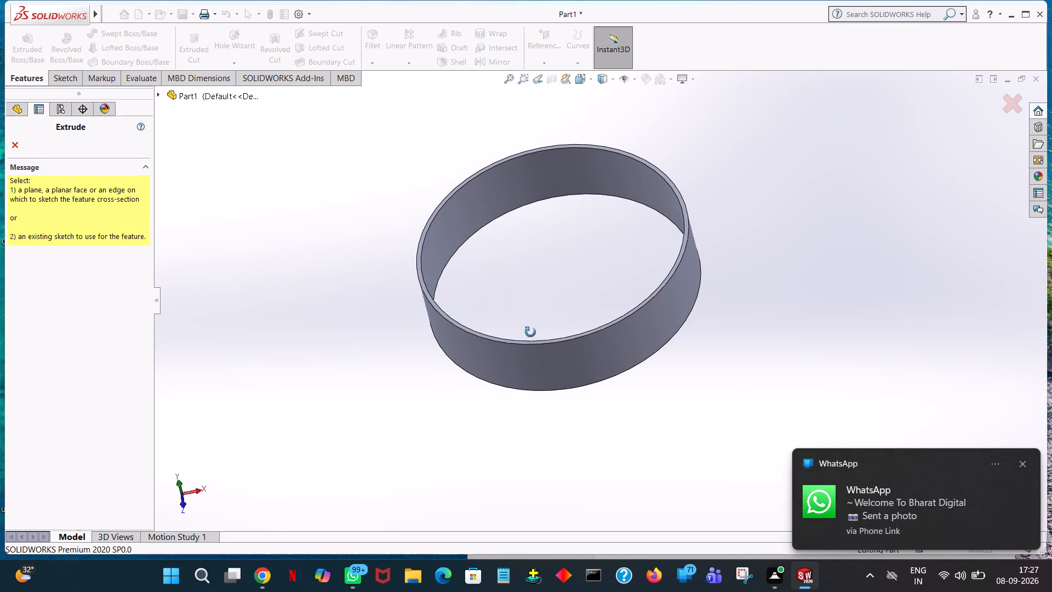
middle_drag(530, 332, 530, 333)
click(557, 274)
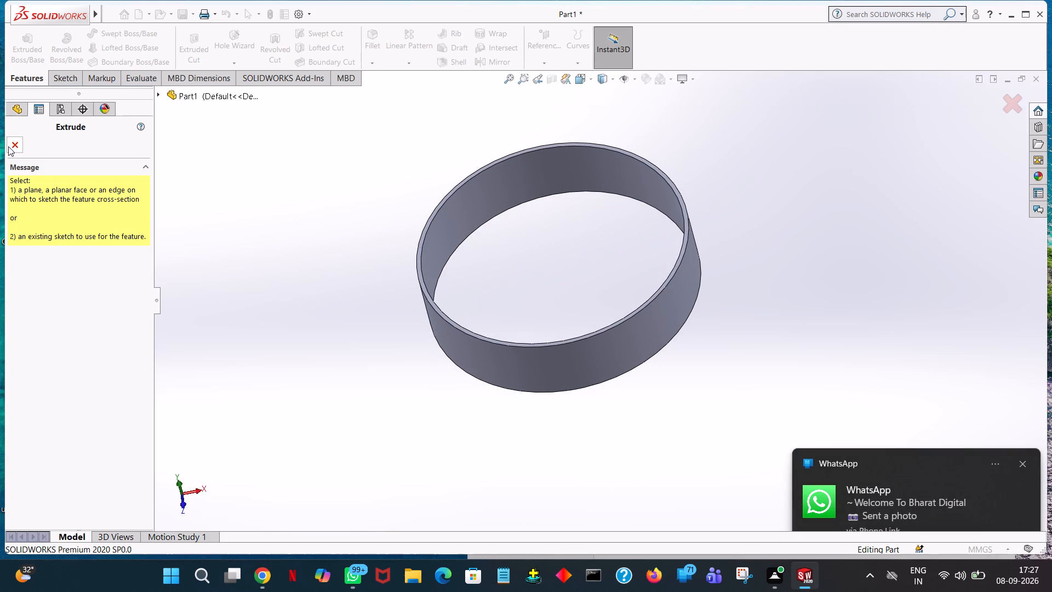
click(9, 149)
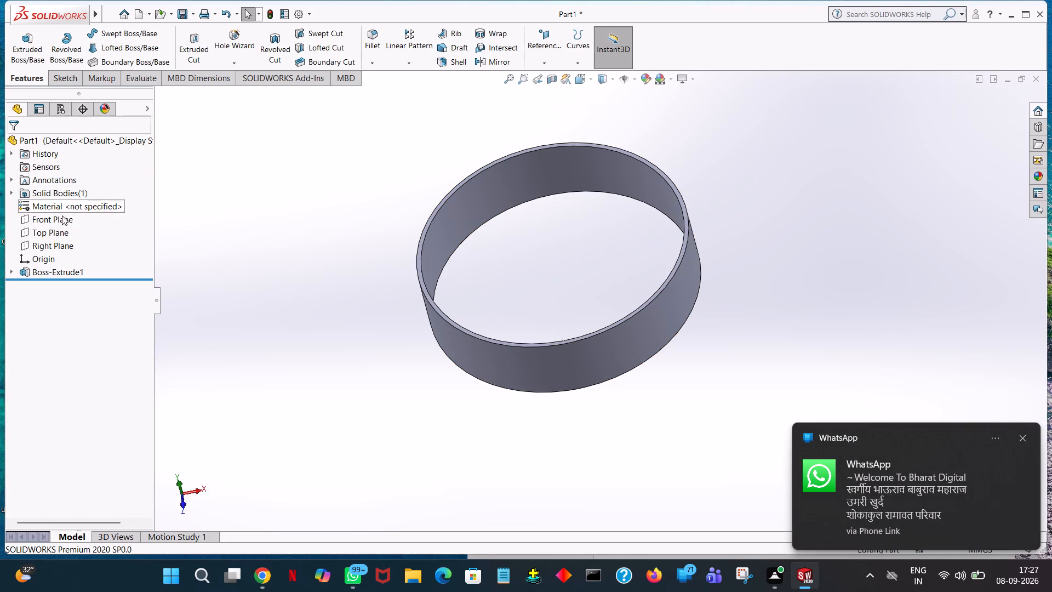
Start a new sketch on the Top Plane and draw an origin-centred circle inside the ring, with a radius of about 144 mm.
middle_drag(178, 226, 213, 180)
click(54, 233)
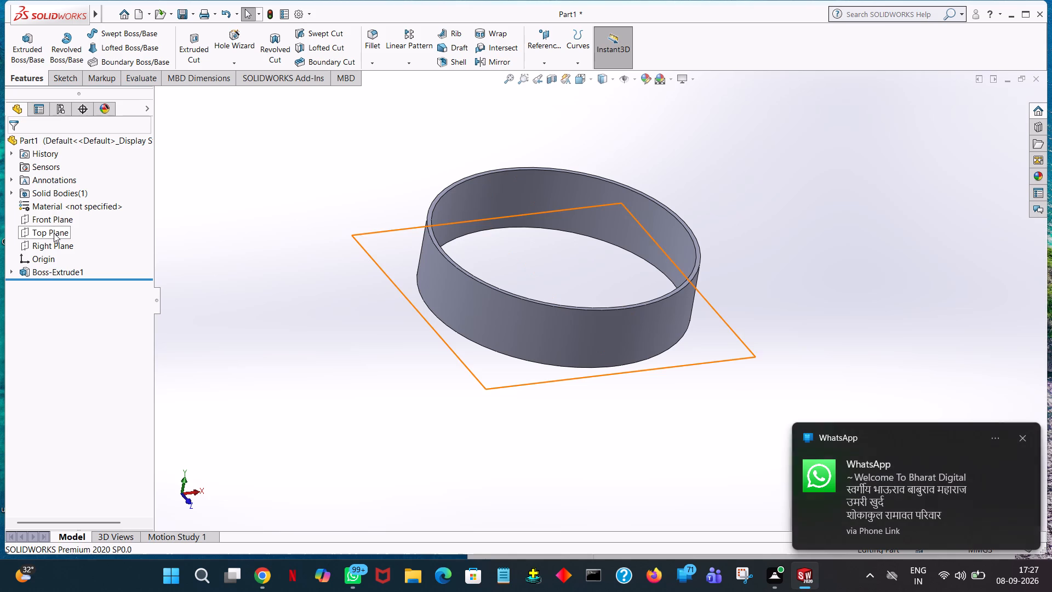
click(60, 217)
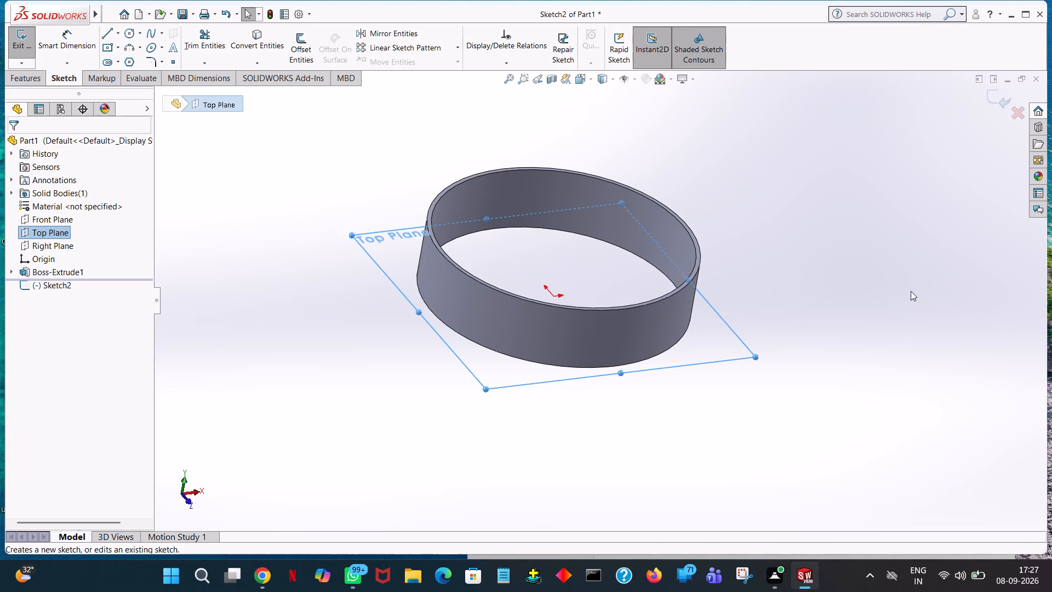
click(130, 35)
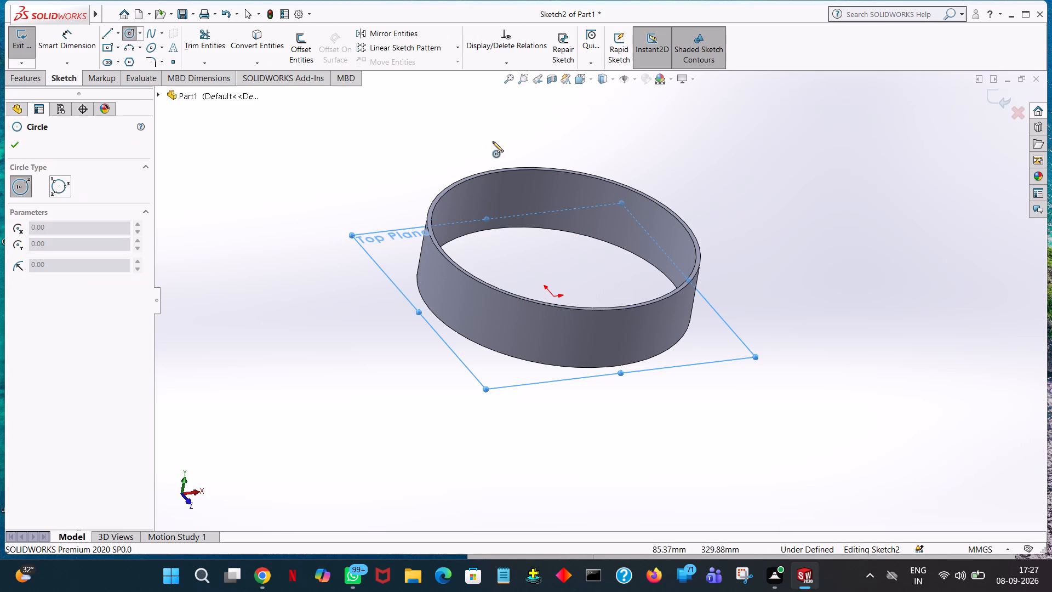
click(554, 297)
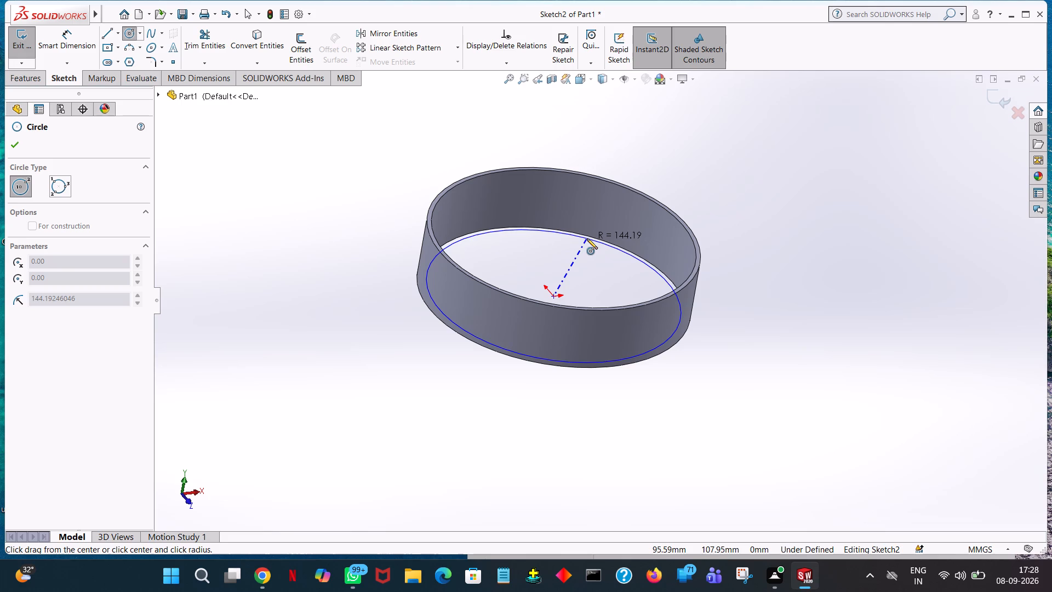
click(587, 238)
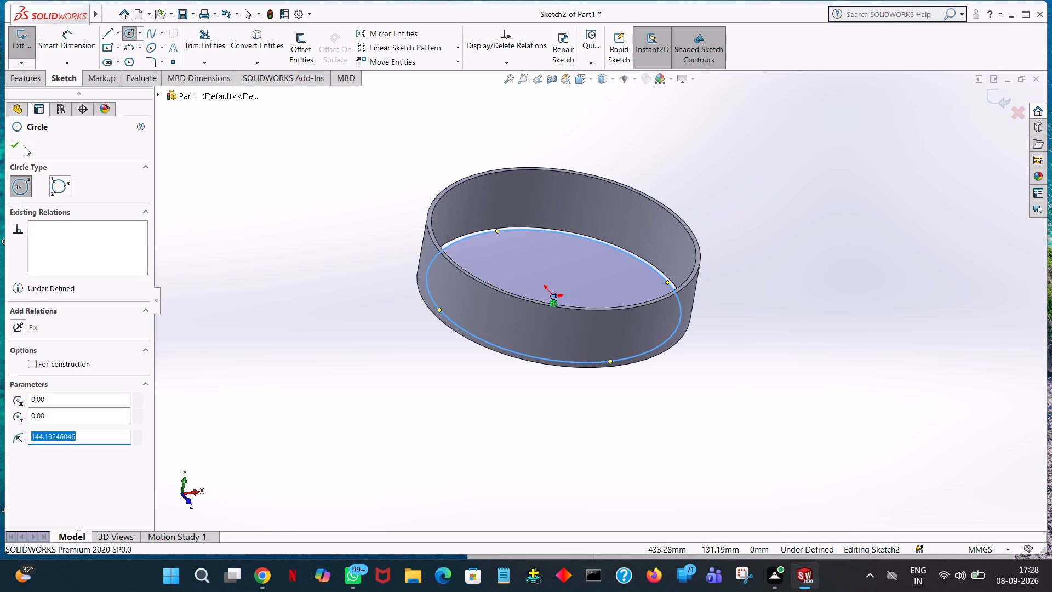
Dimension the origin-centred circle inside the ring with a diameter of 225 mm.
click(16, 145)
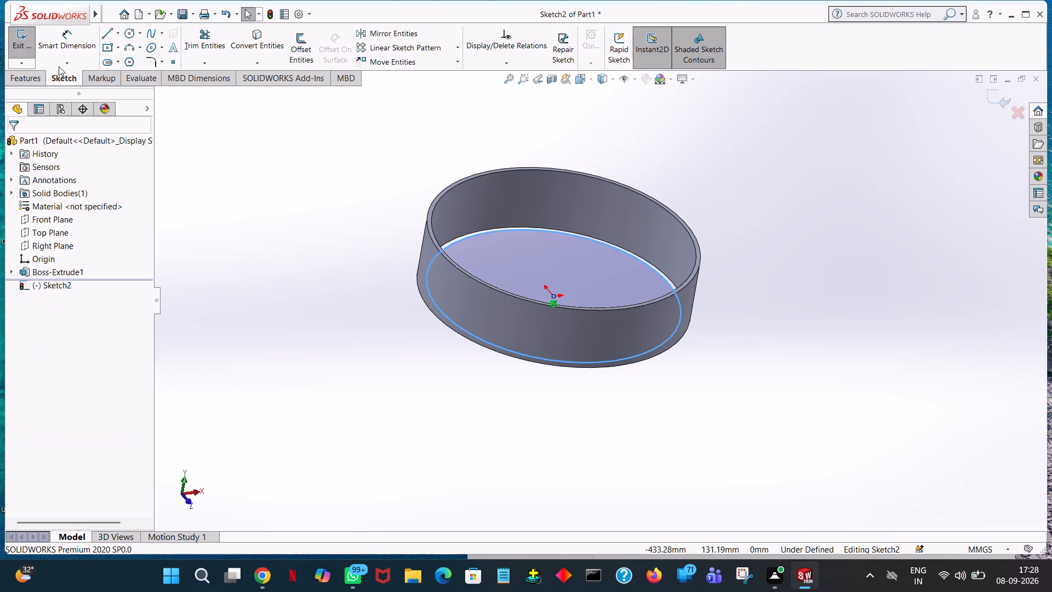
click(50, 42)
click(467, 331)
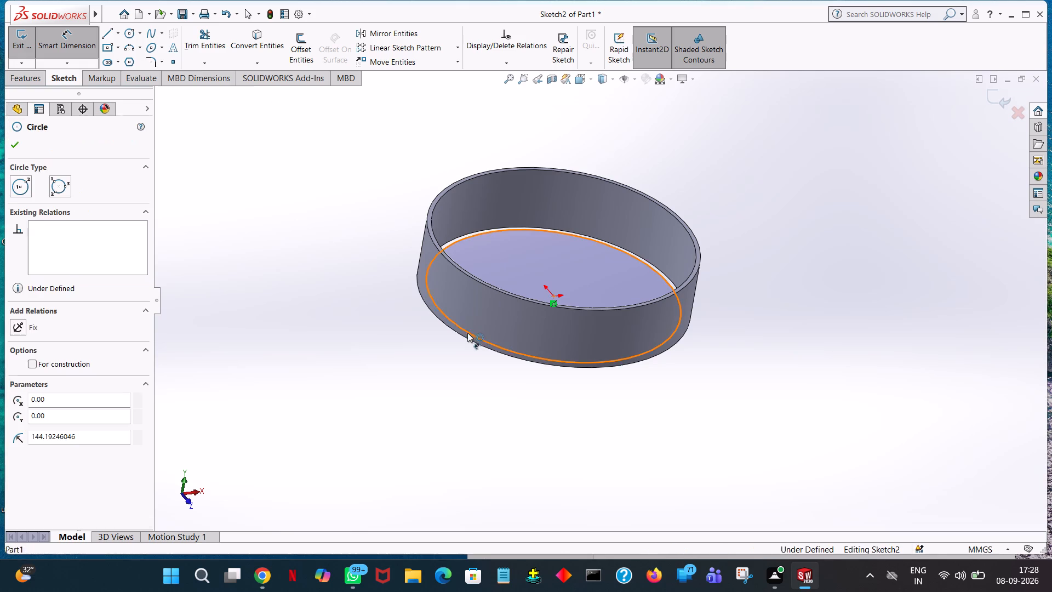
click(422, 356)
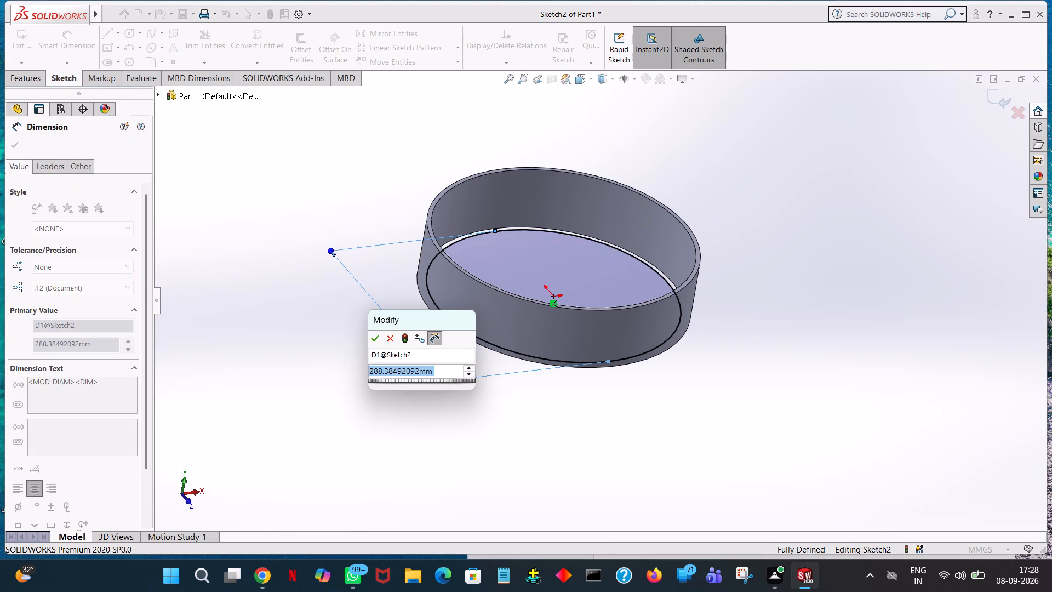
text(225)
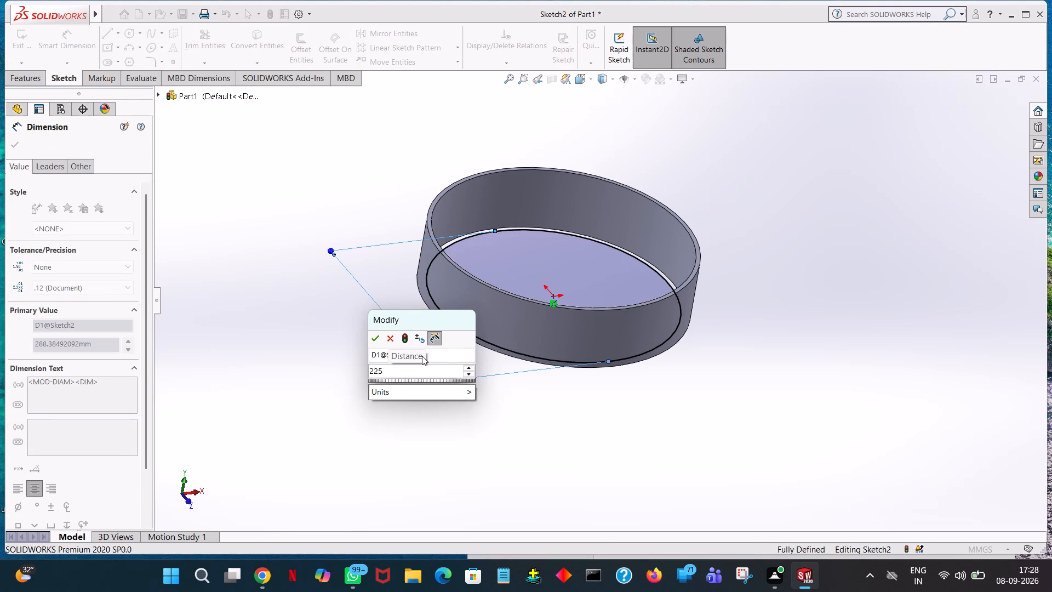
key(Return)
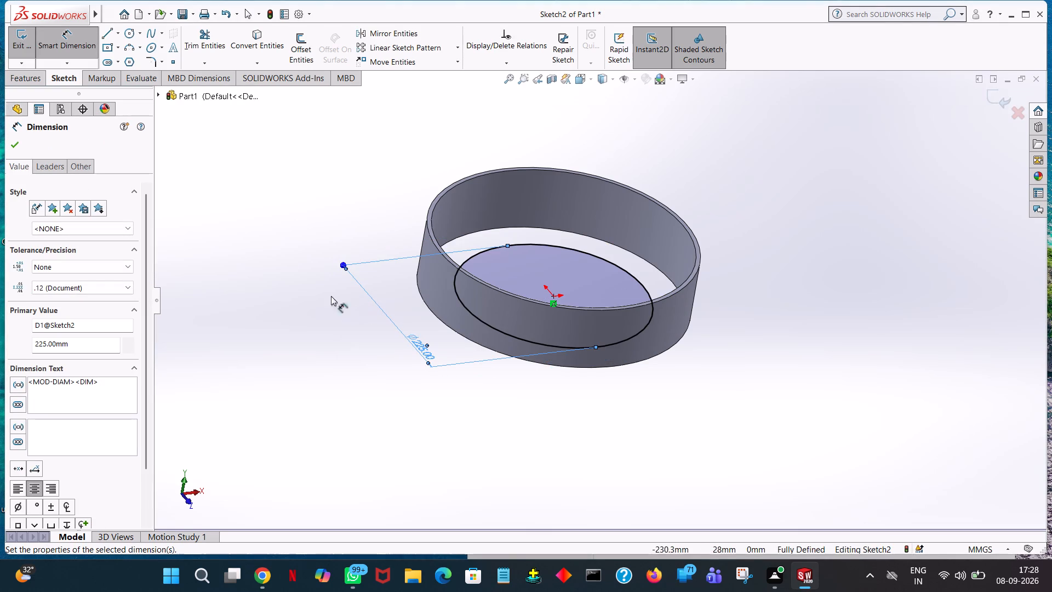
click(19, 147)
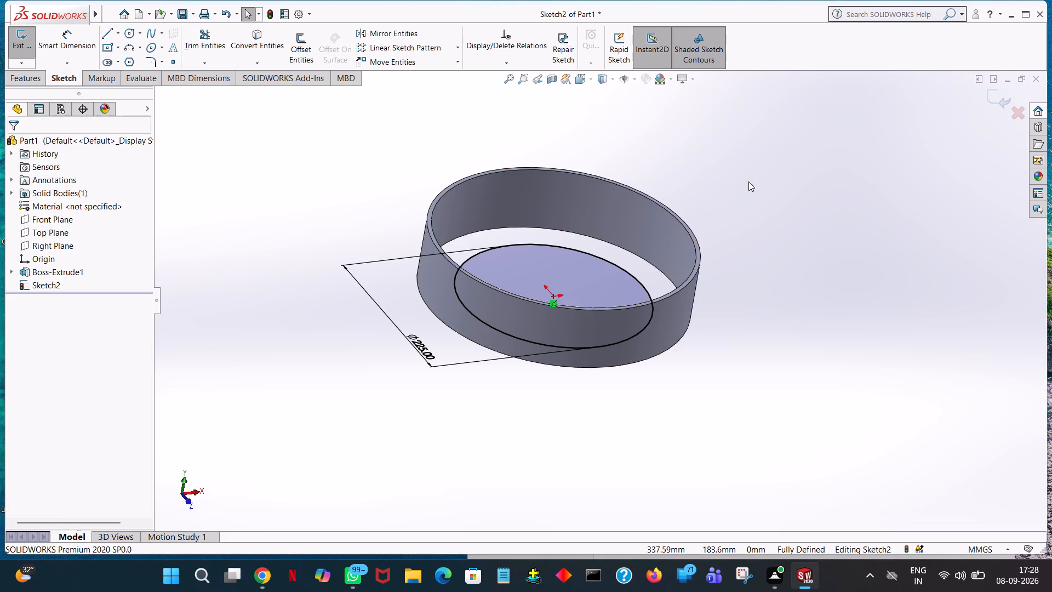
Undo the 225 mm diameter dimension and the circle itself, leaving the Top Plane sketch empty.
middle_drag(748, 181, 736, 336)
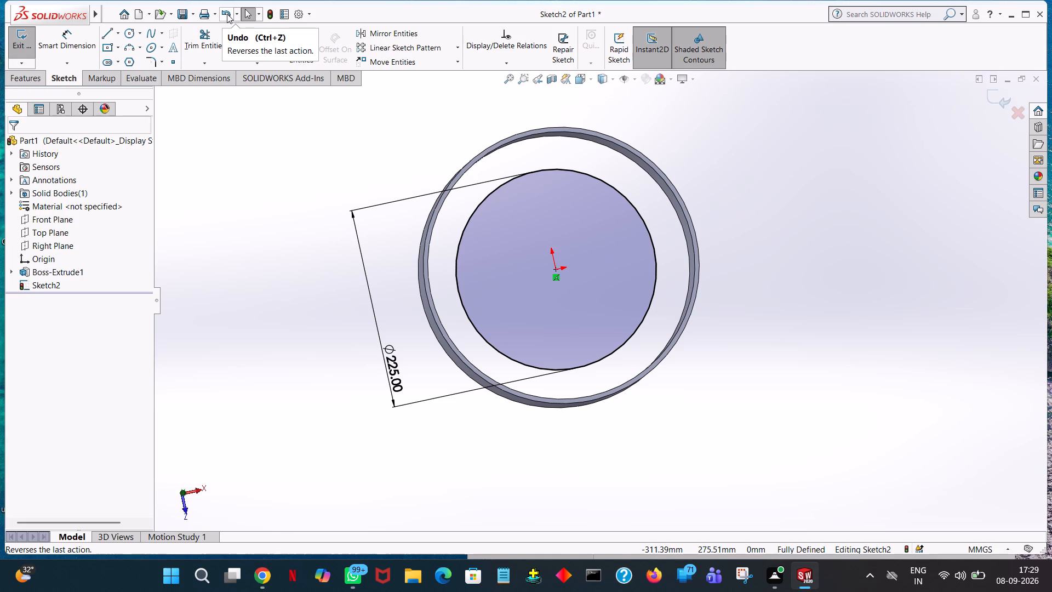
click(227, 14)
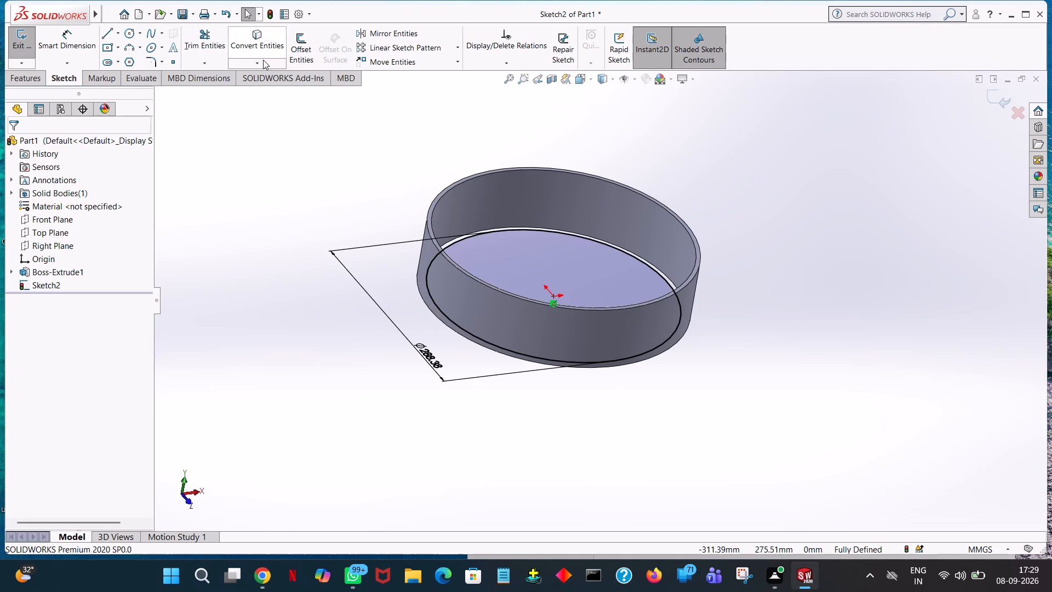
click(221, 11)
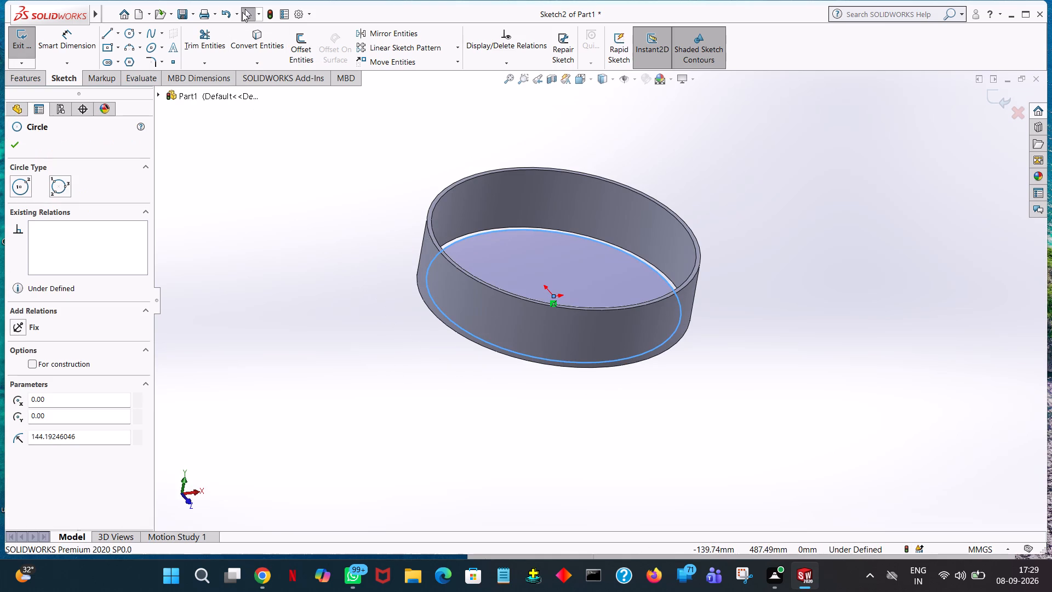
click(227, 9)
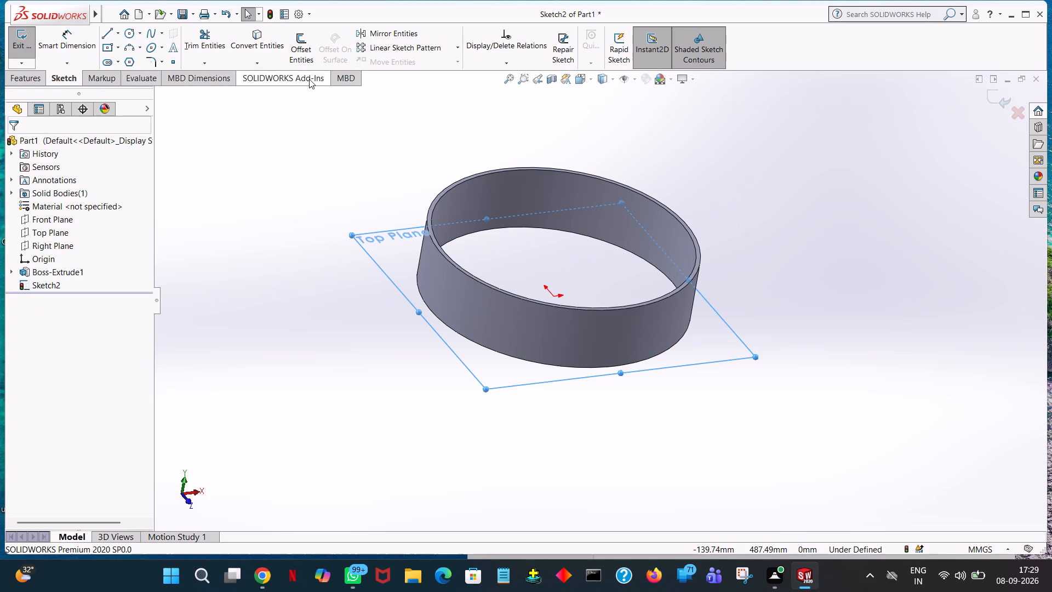
Sketch an origin-centred circle on the Top Plane that snaps to the ring's inner edge, with a radius of 150 mm.
middle_click(312, 151)
middle_drag(252, 119, 226, 202)
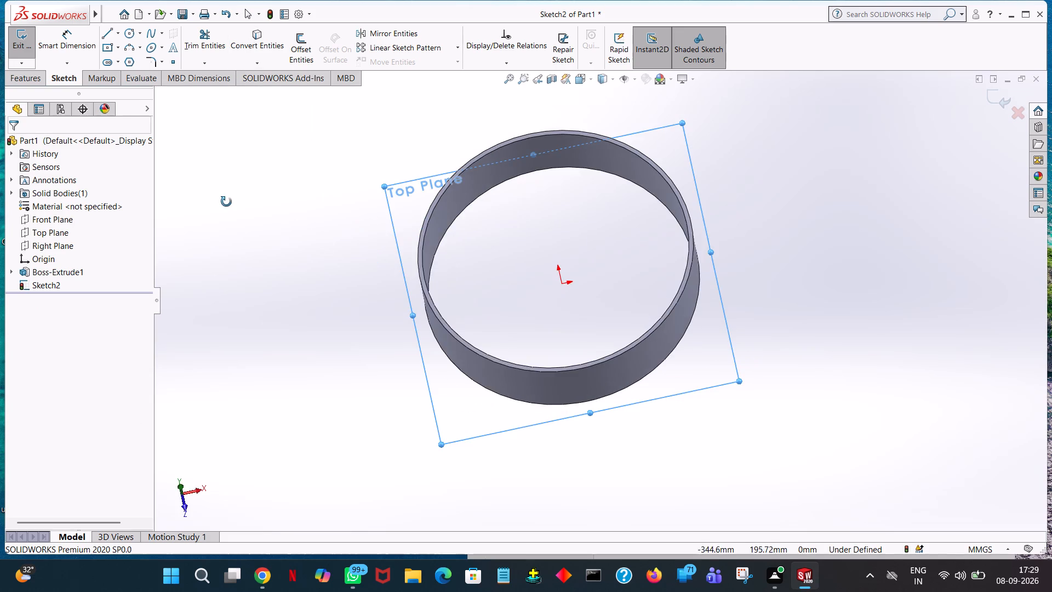
middle_drag(226, 202, 243, 254)
click(132, 37)
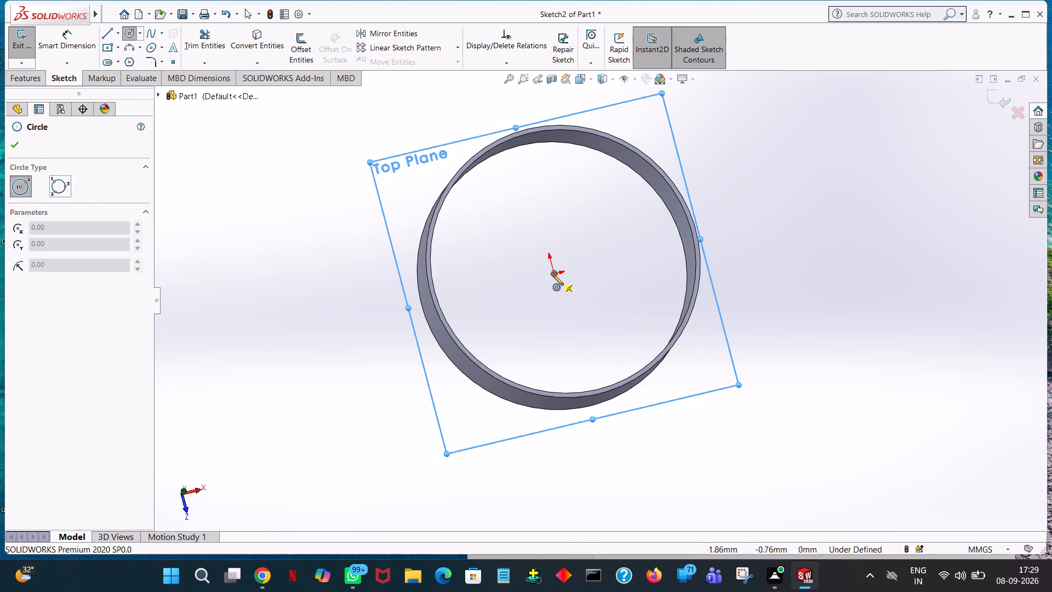
click(553, 275)
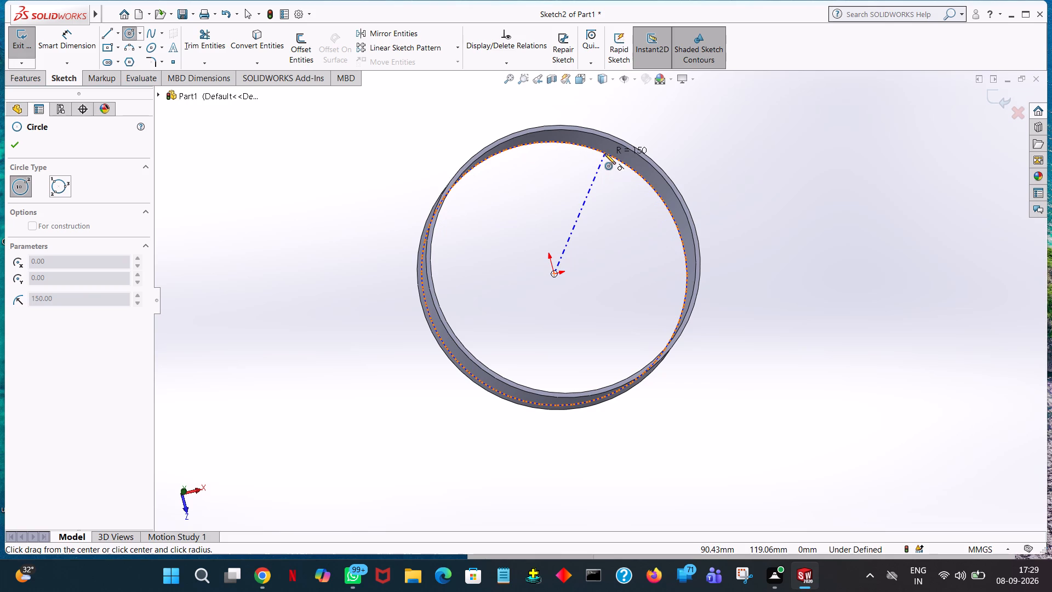
click(605, 153)
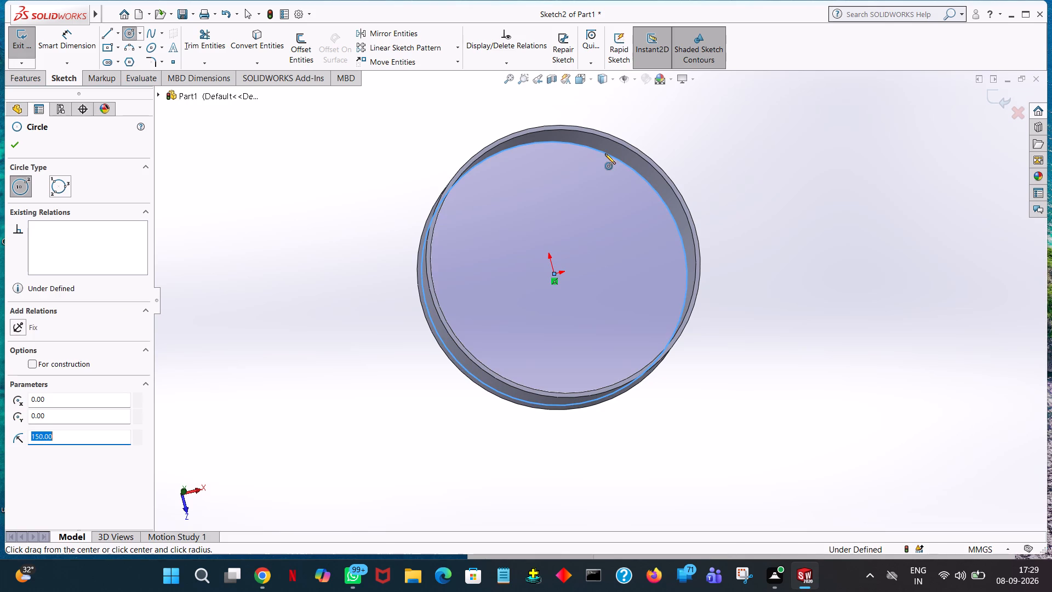
click(21, 145)
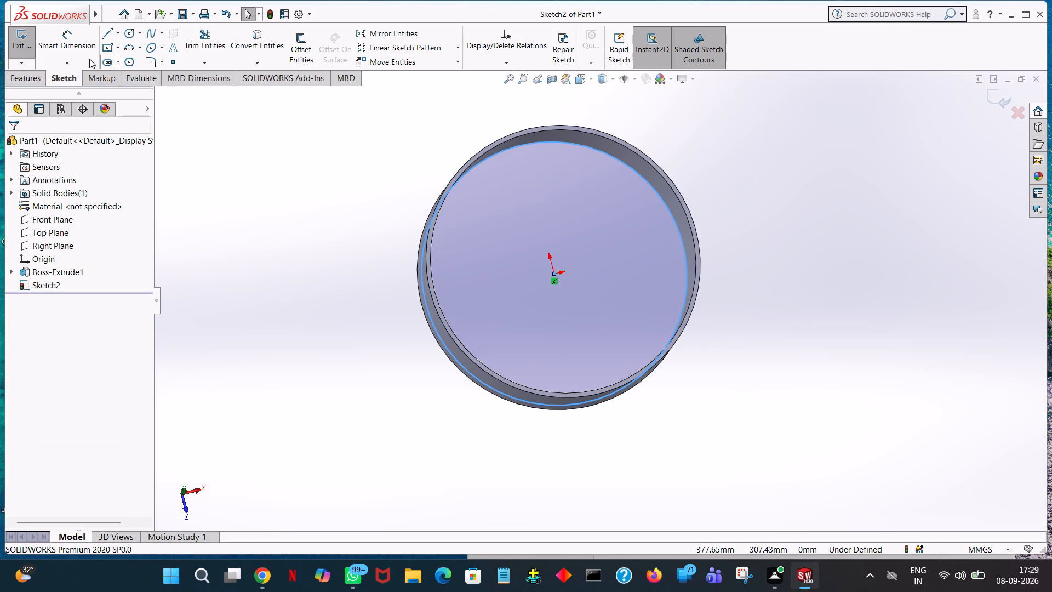
Extrude the circle as a blind boss with a depth of 15 mm, merged with the ring.
click(35, 79)
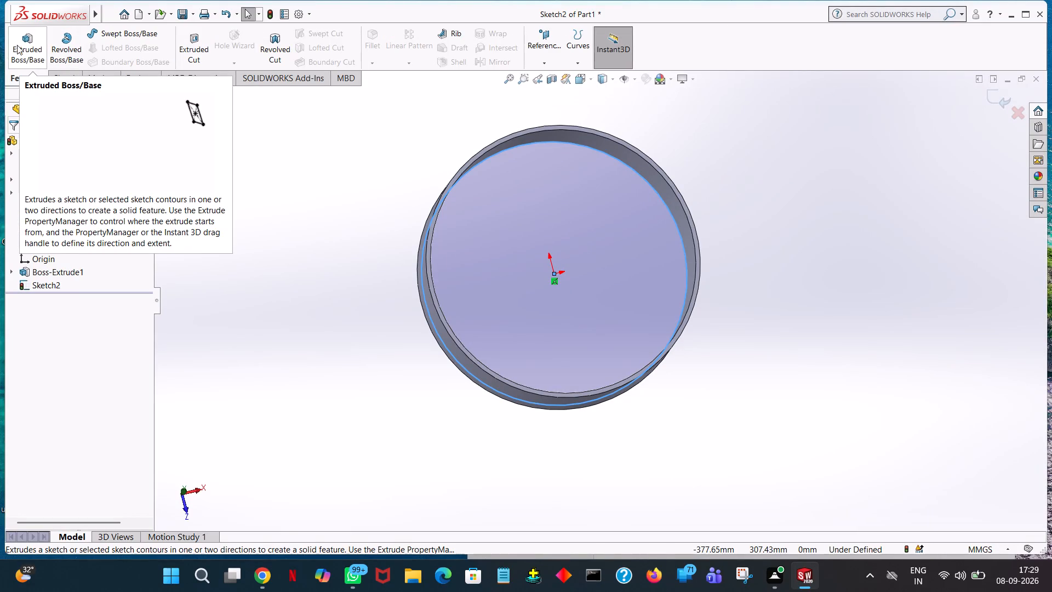
click(21, 47)
middle_drag(762, 257, 752, 193)
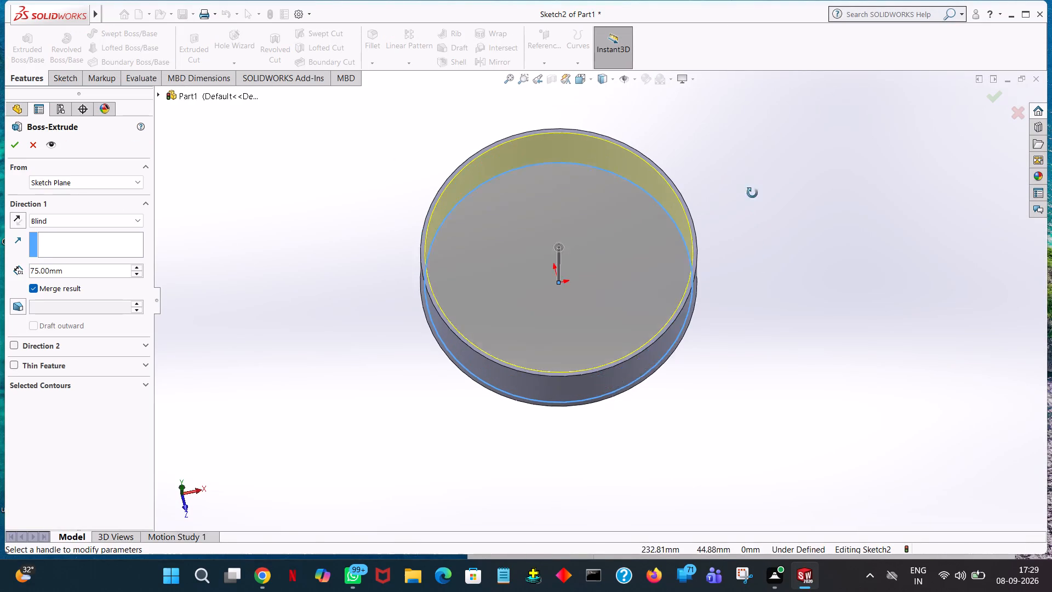
middle_drag(752, 193, 769, 125)
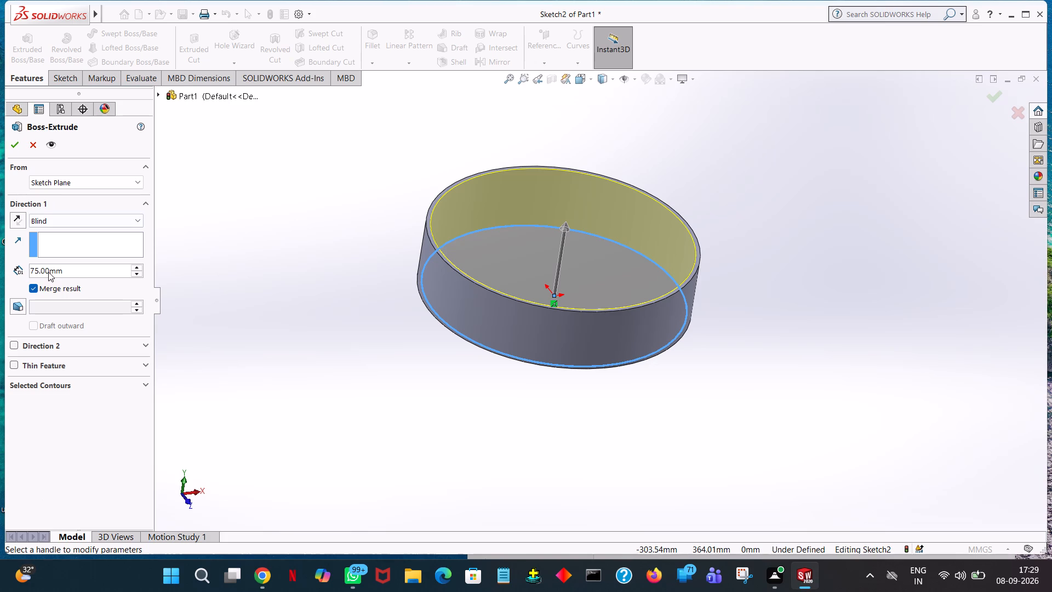
double_click(74, 272)
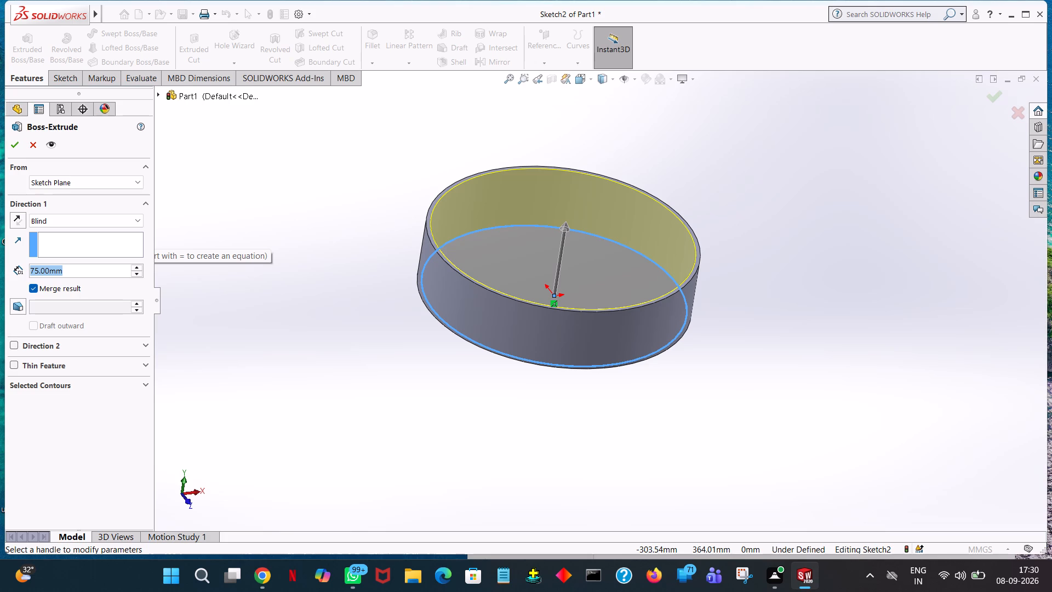
text(15)
key(Return)
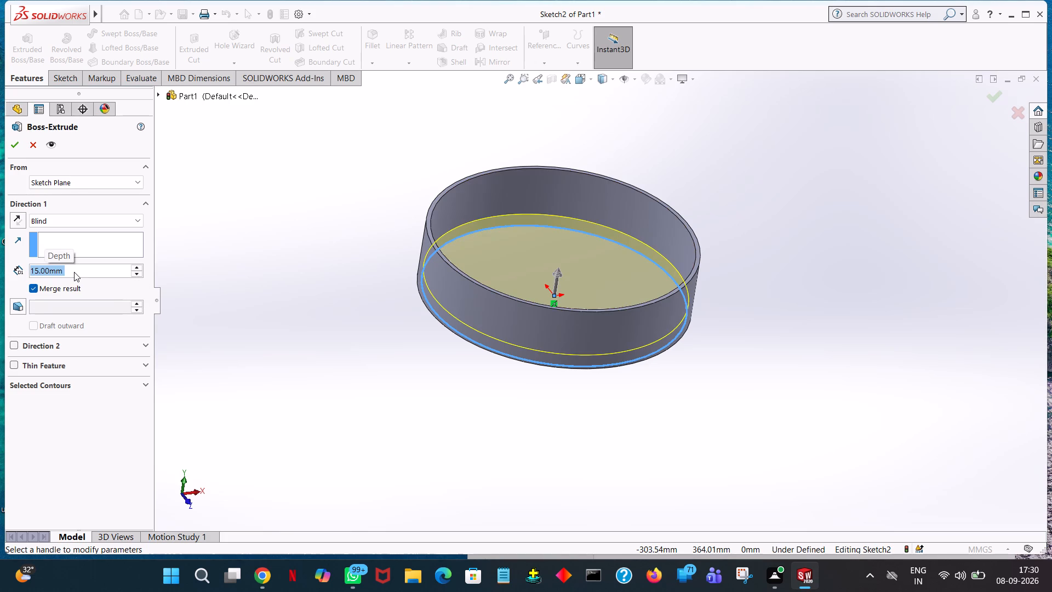
click(10, 145)
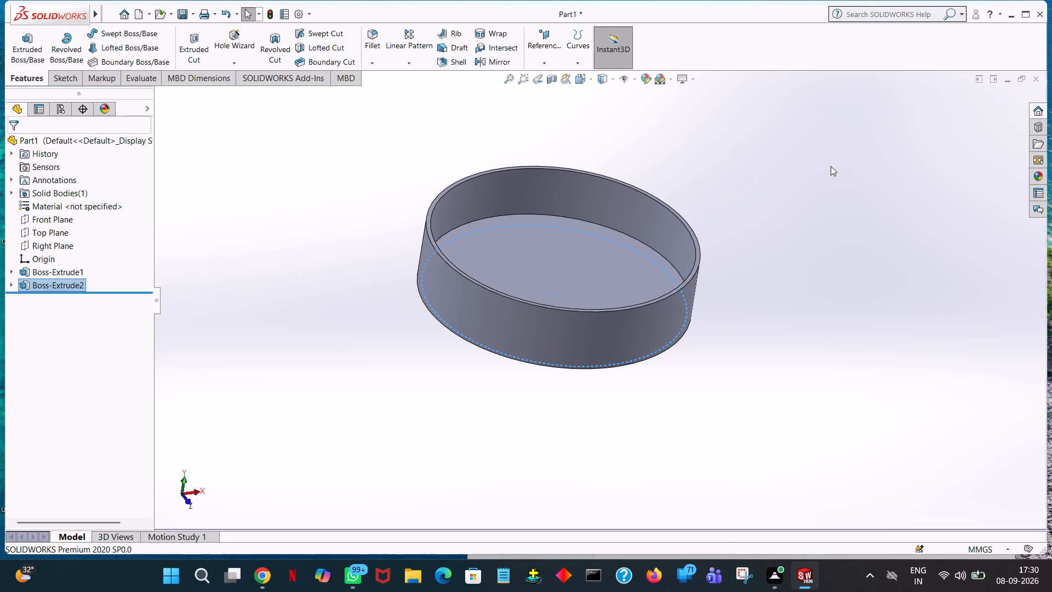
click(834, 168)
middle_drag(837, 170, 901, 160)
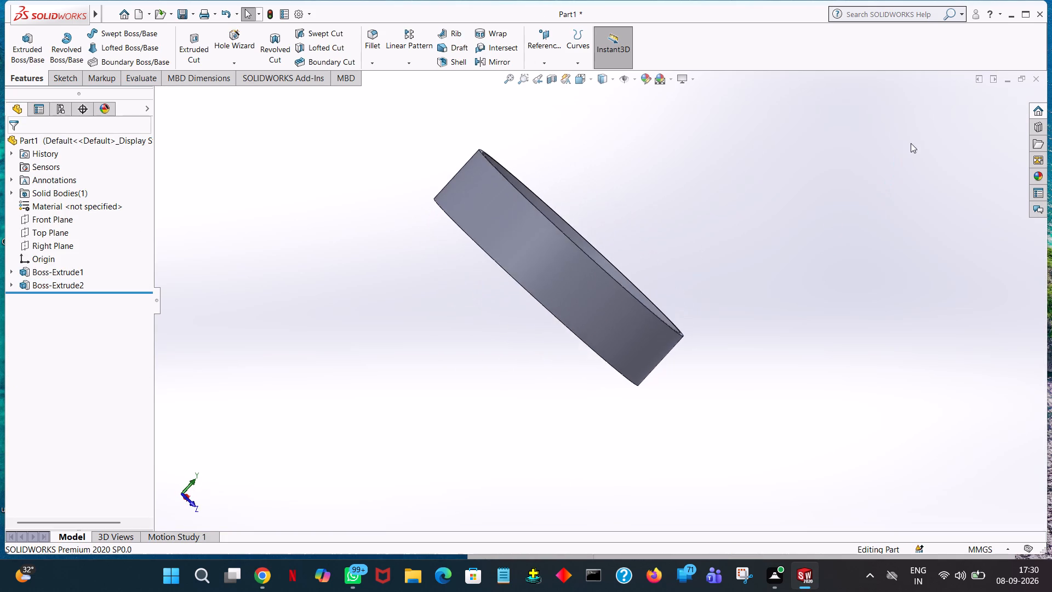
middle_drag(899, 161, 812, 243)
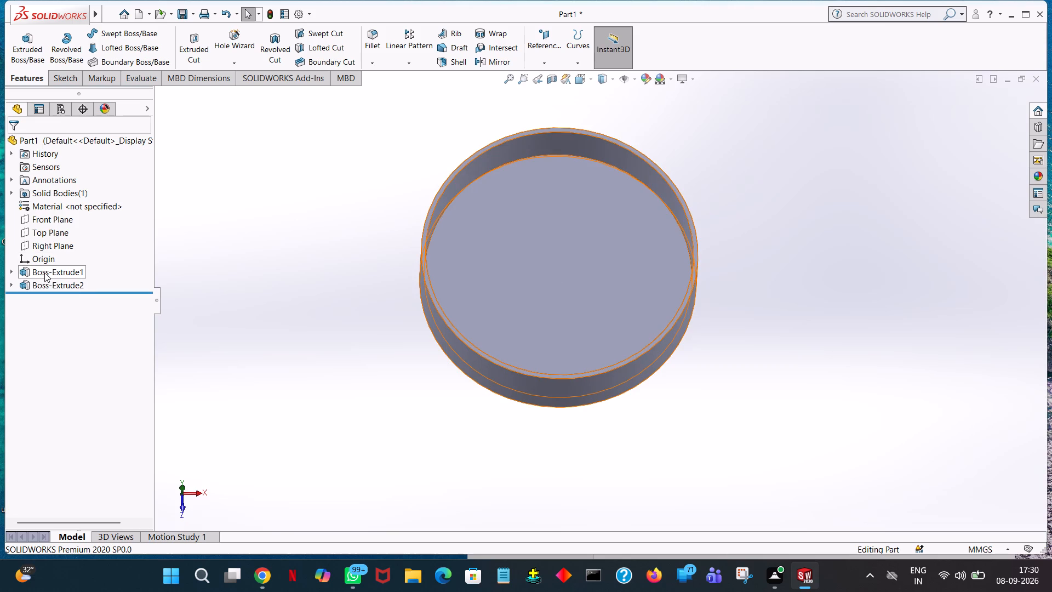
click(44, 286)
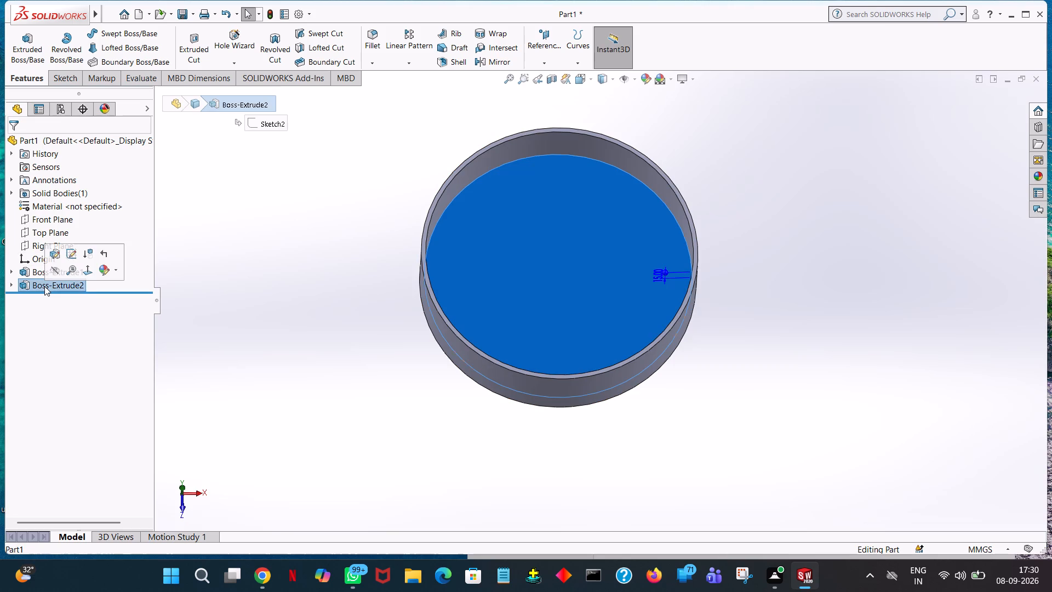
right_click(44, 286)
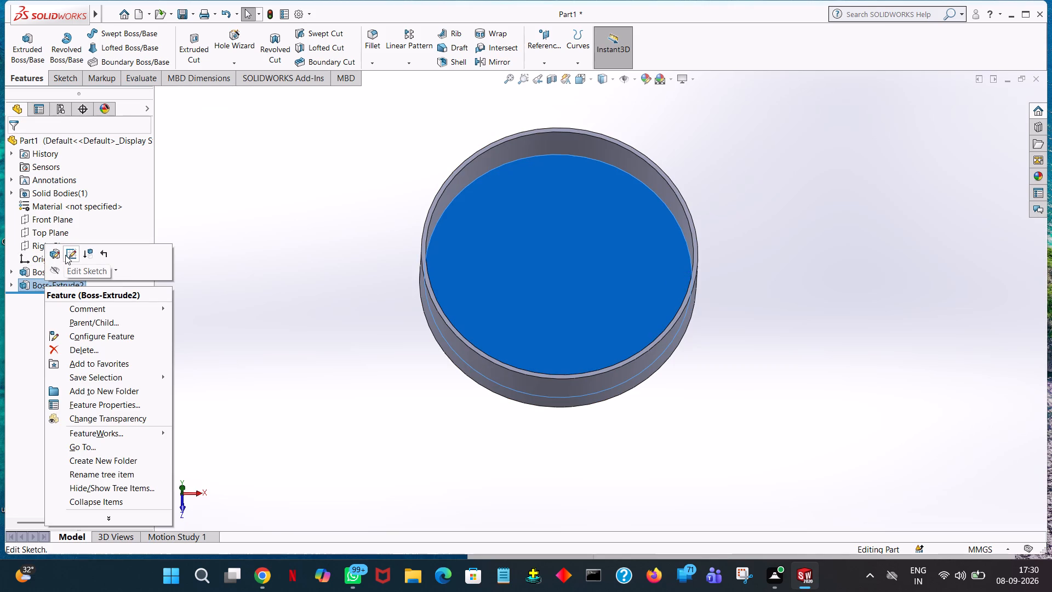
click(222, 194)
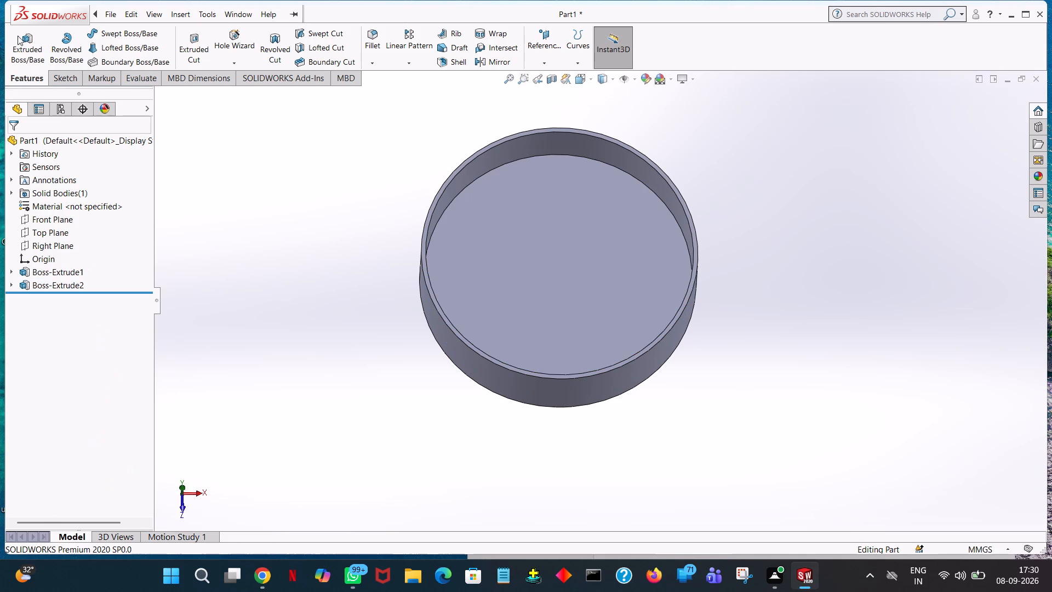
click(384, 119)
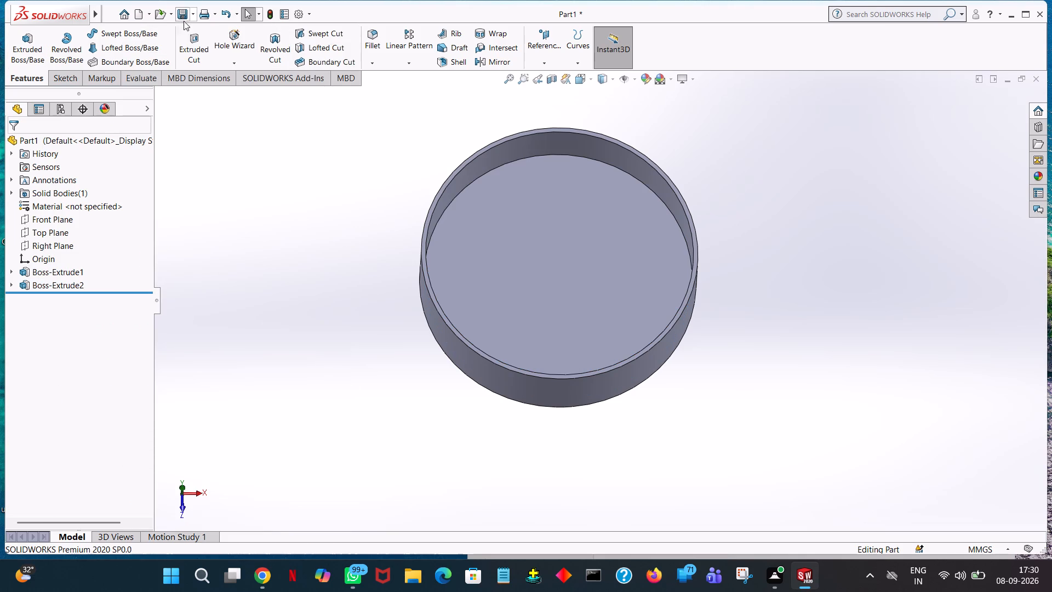
Start an Extruded Cut sketch on the disc's upper face inside the ring and draw an origin-centred circle with a radius of about 111 mm.
click(197, 36)
click(563, 300)
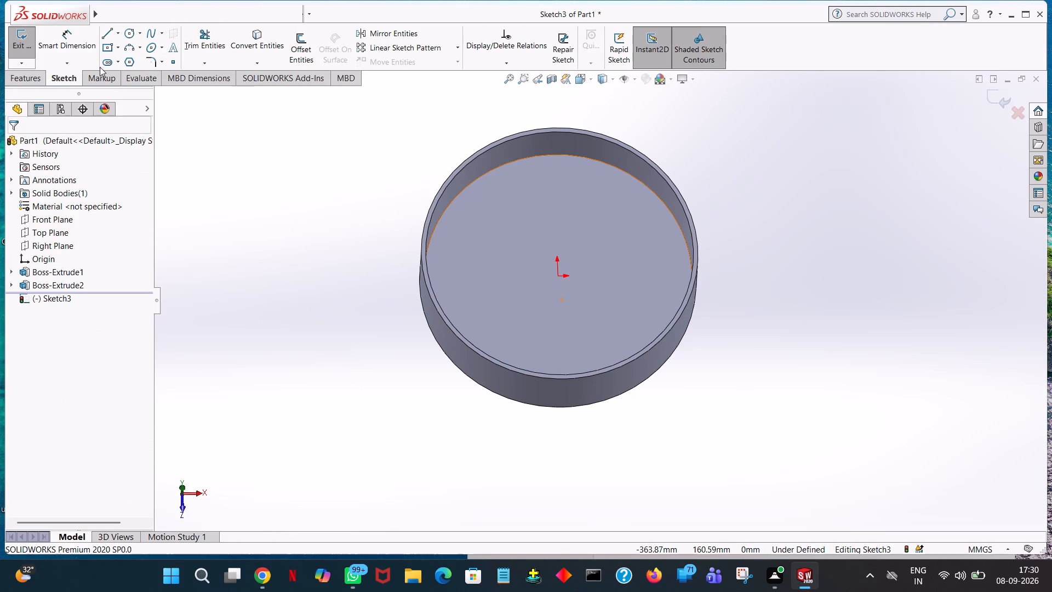
click(128, 32)
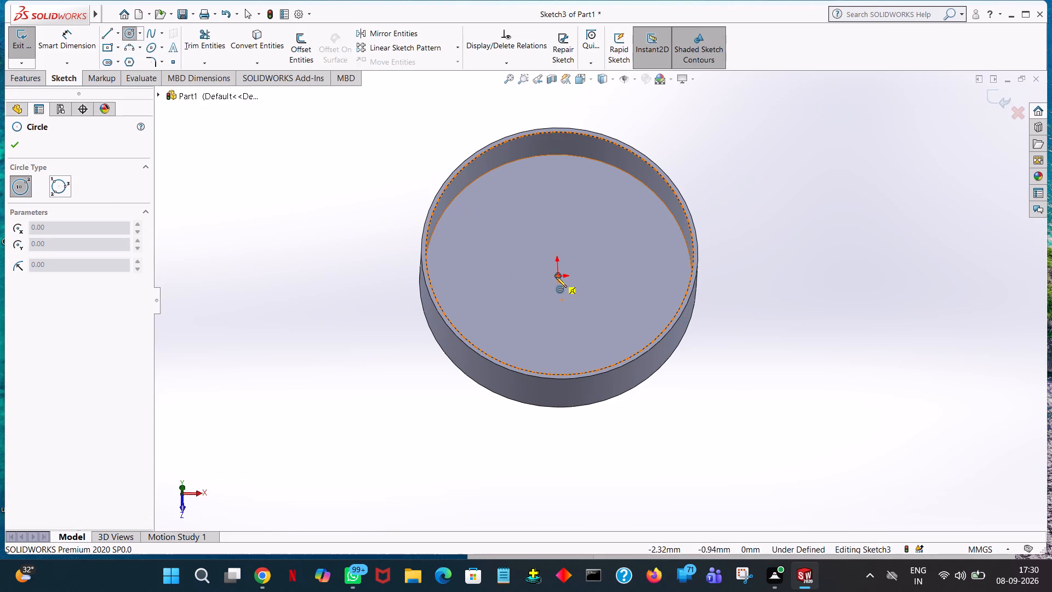
click(556, 277)
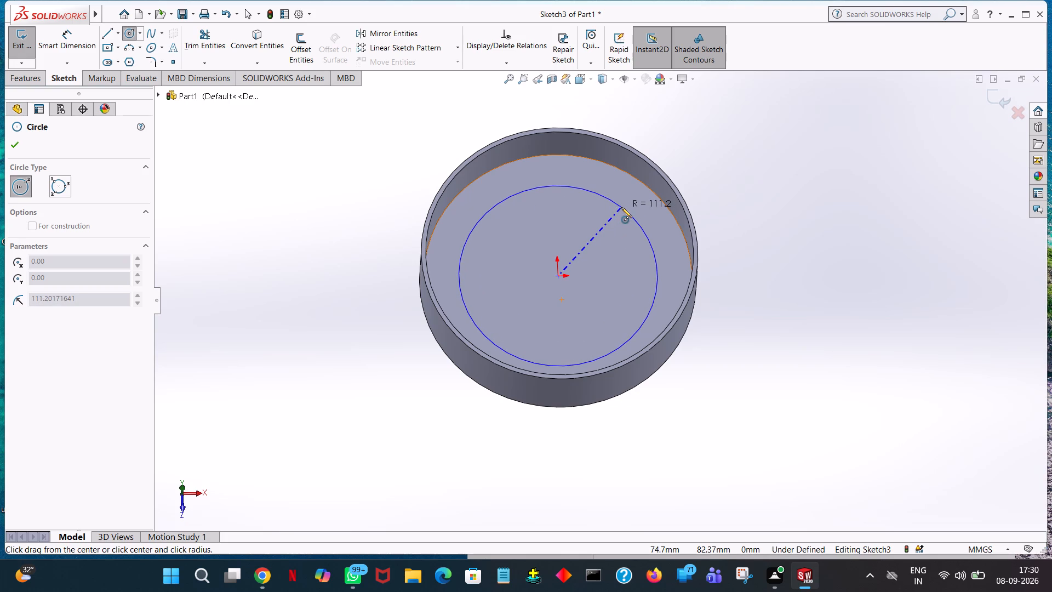
click(621, 207)
Set the new circle's radius to 225 mm and end the Circle command.
text(225)
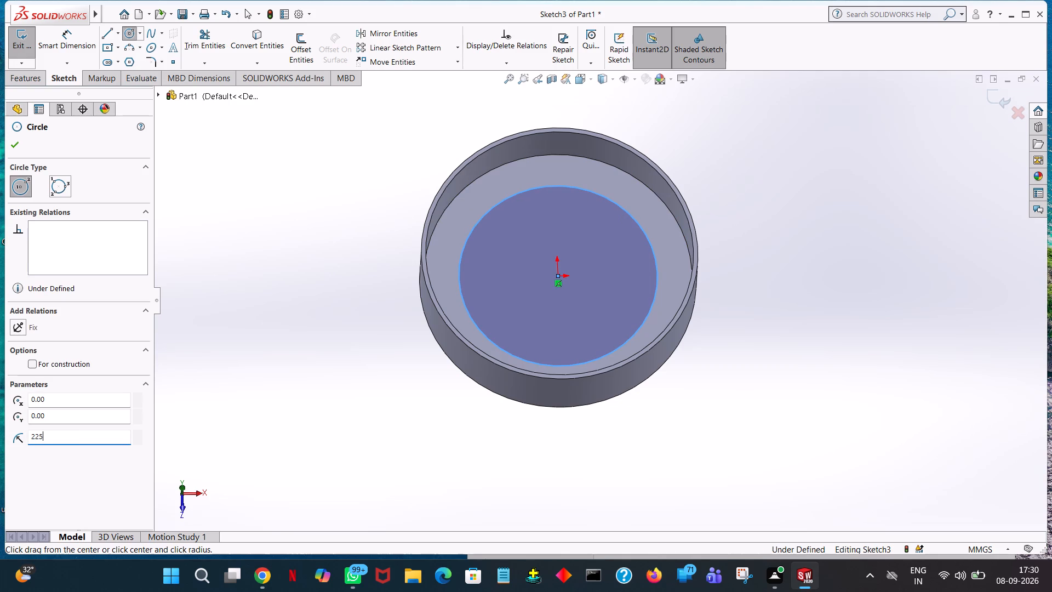
right_click(621, 207)
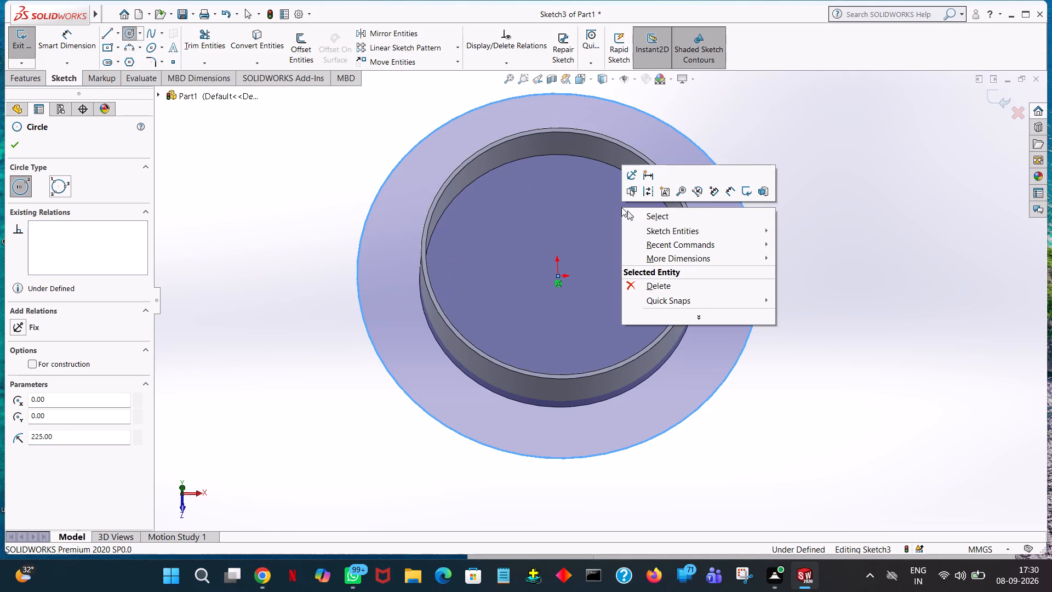
click(627, 210)
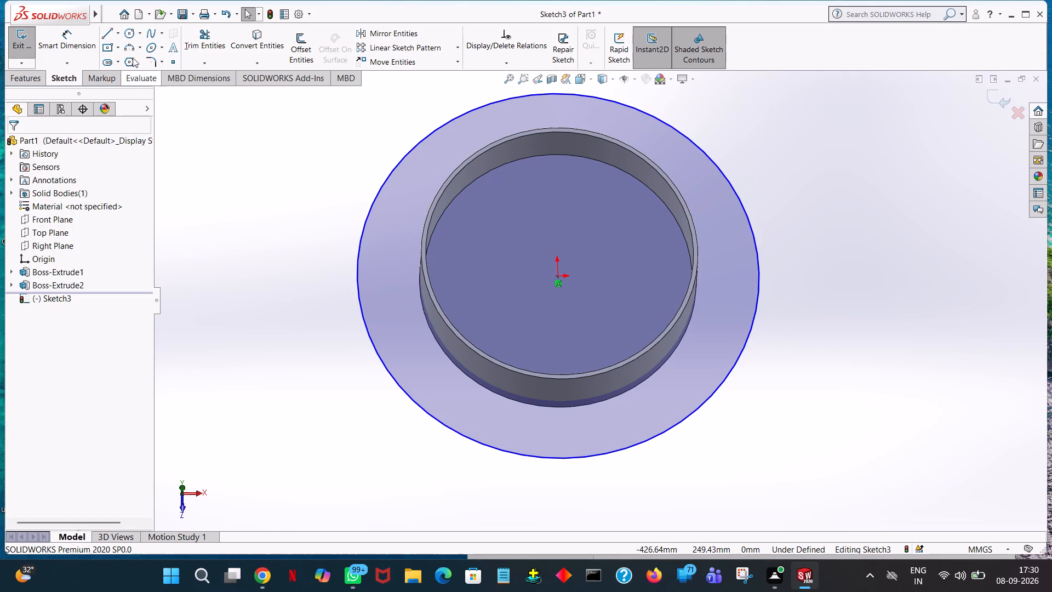
Dimension the origin-centred circle with a diameter of 225 mm.
click(78, 27)
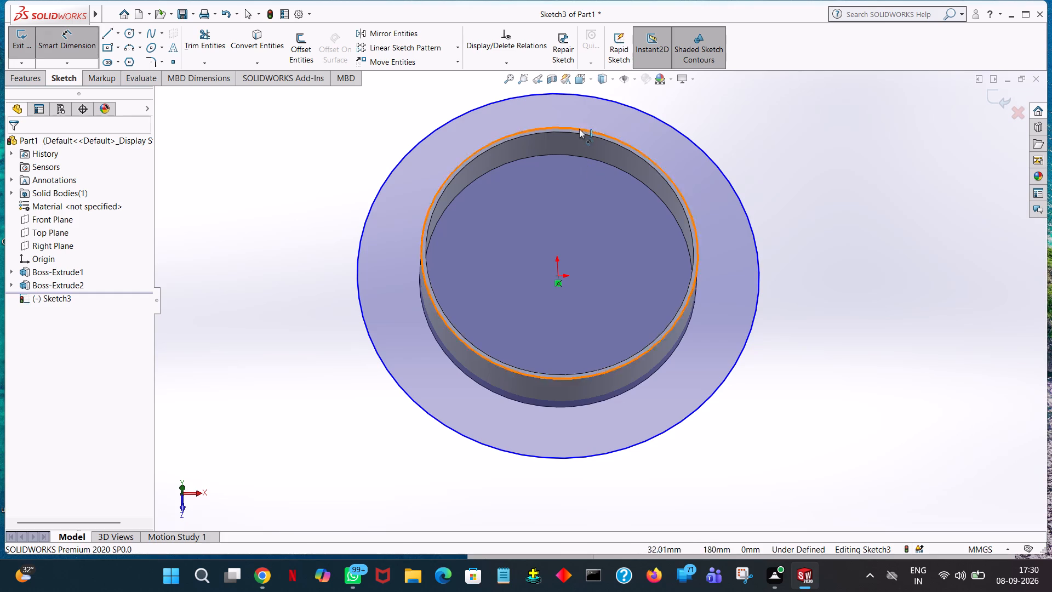
click(681, 136)
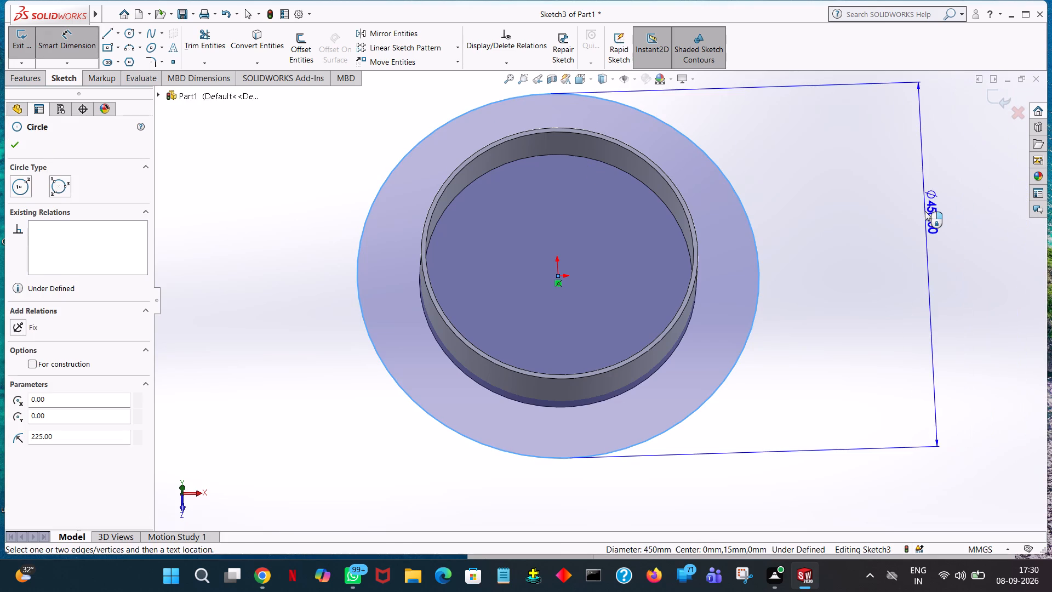
click(925, 211)
text(225)
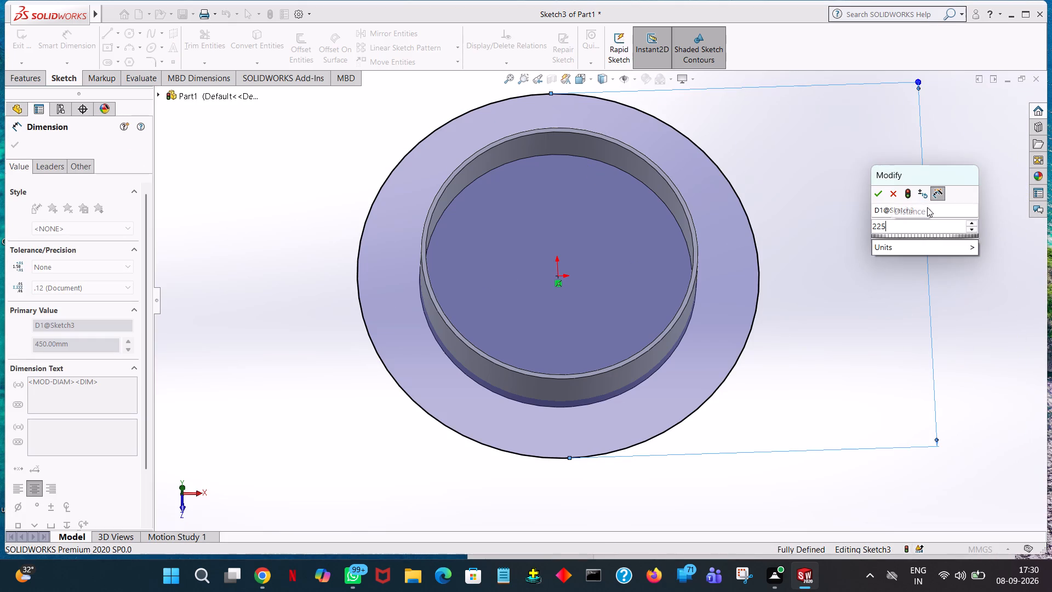
key(Return)
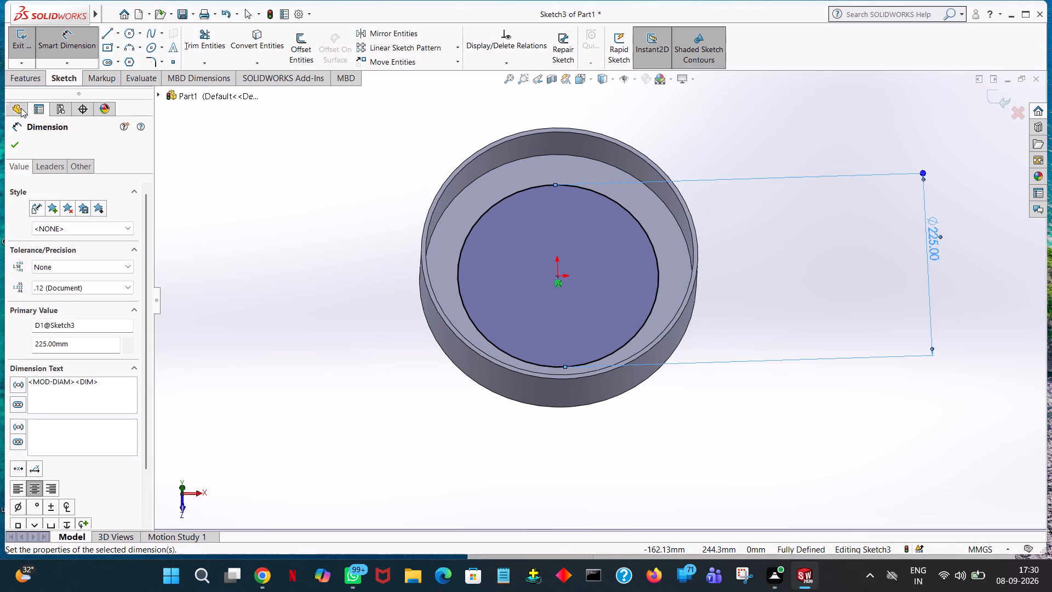
click(9, 143)
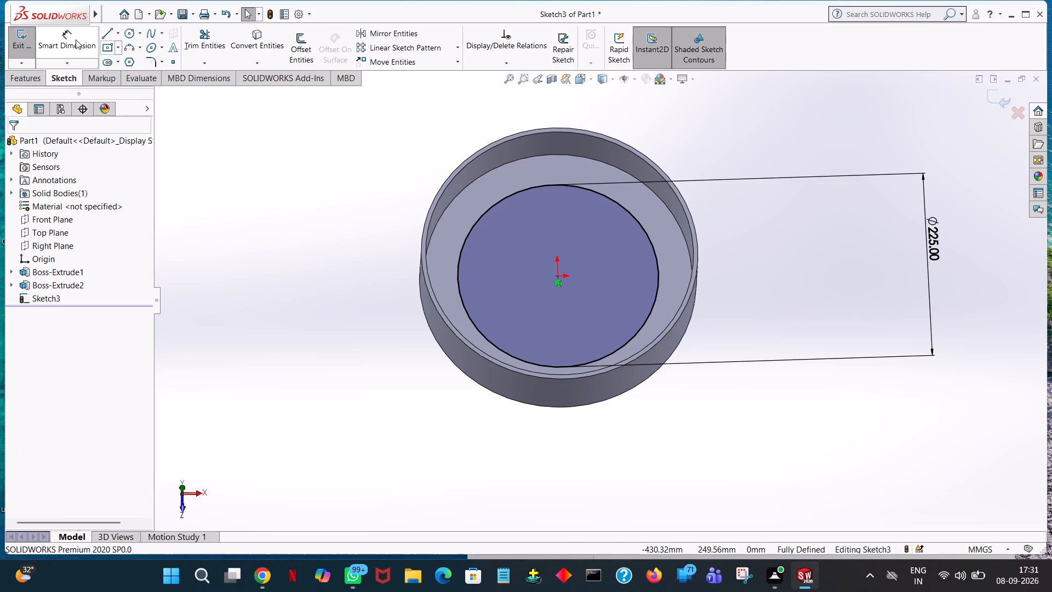
Sketch a small circle with a radius of about 24 mm centred on the 225 mm circle's top quadrant point.
click(133, 35)
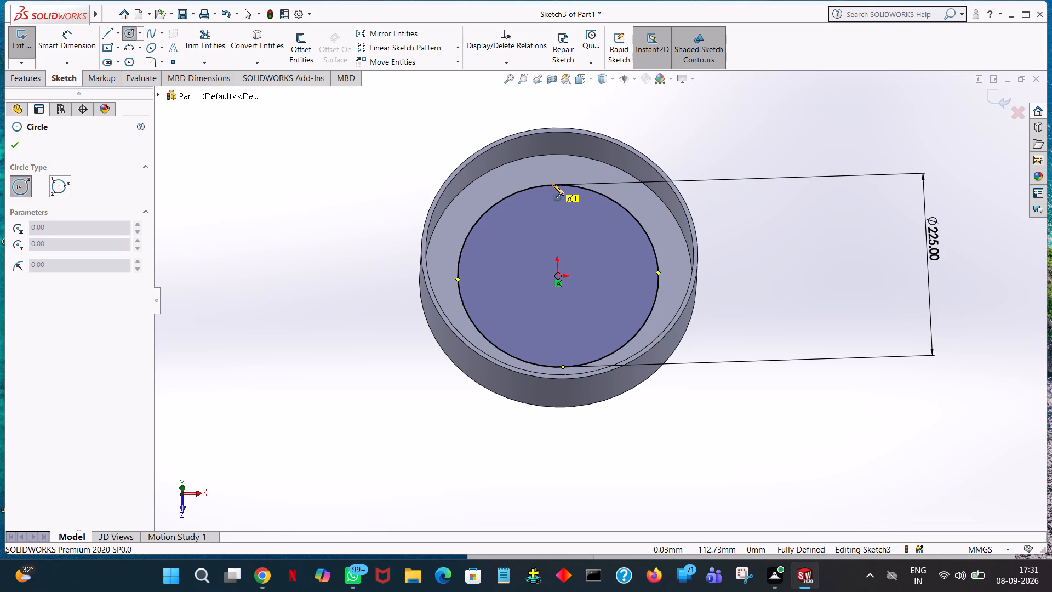
click(553, 185)
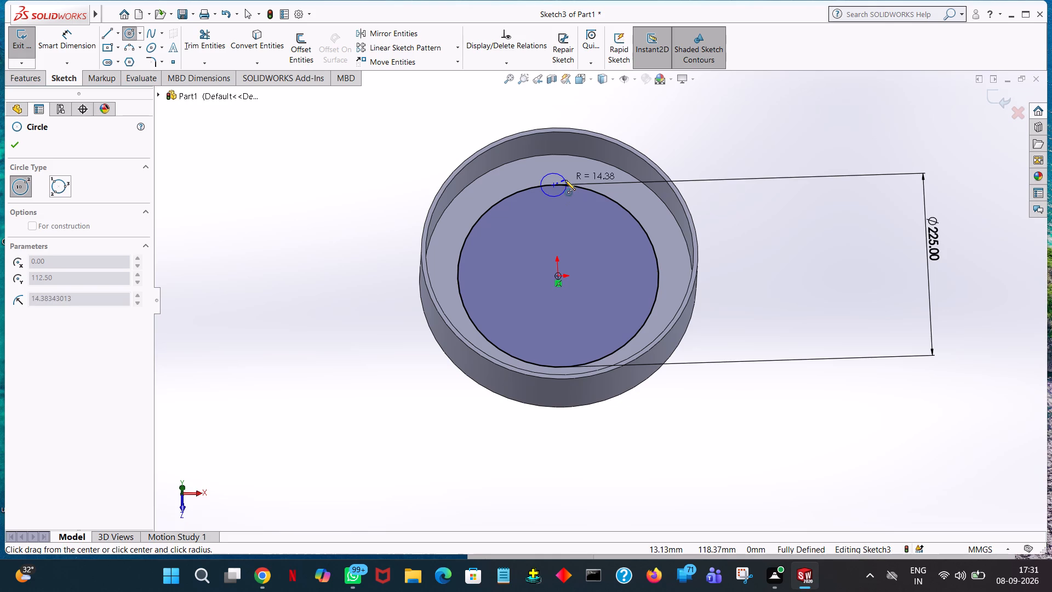
click(570, 173)
right_click(570, 173)
click(592, 180)
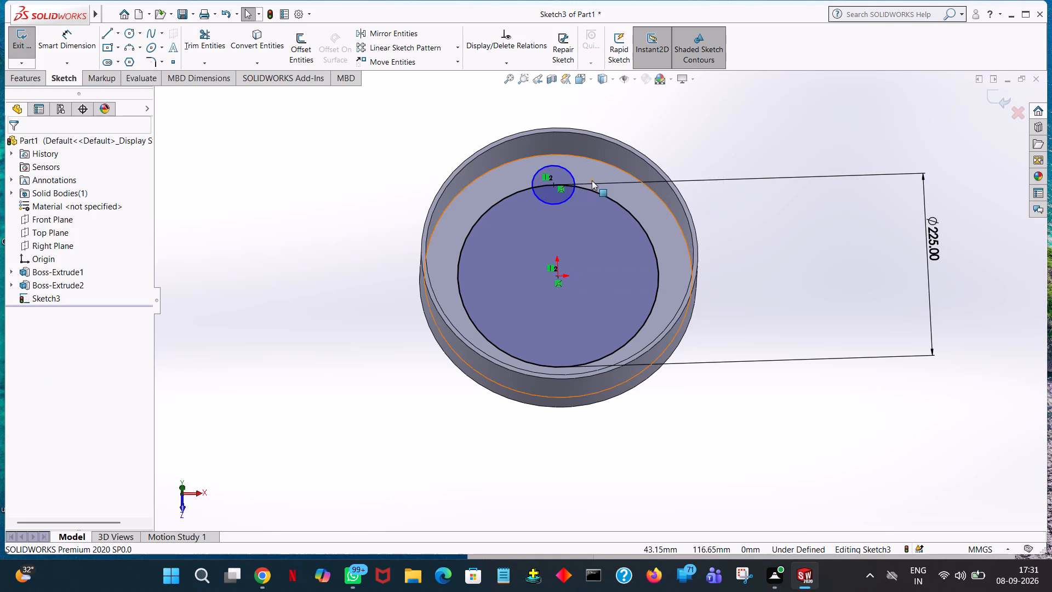
Dimension the small circle with a diameter of 25 mm.
click(65, 44)
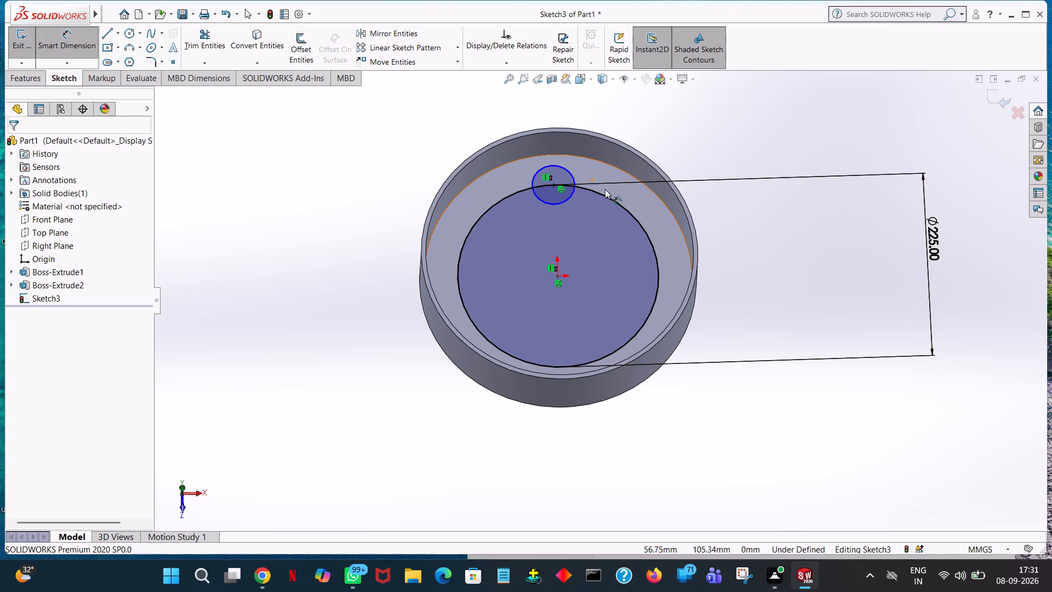
click(574, 177)
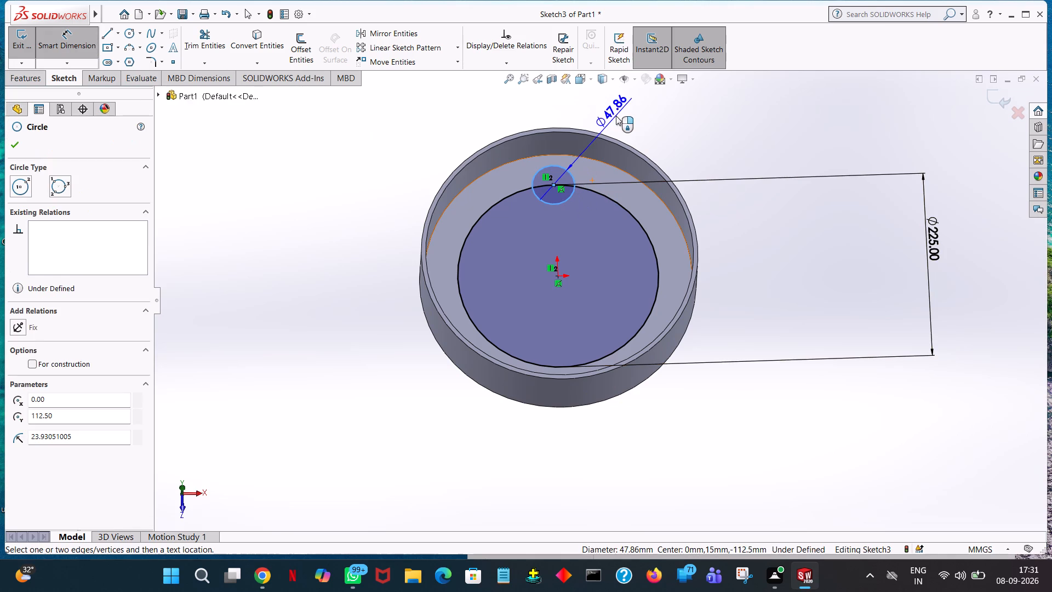
click(616, 116)
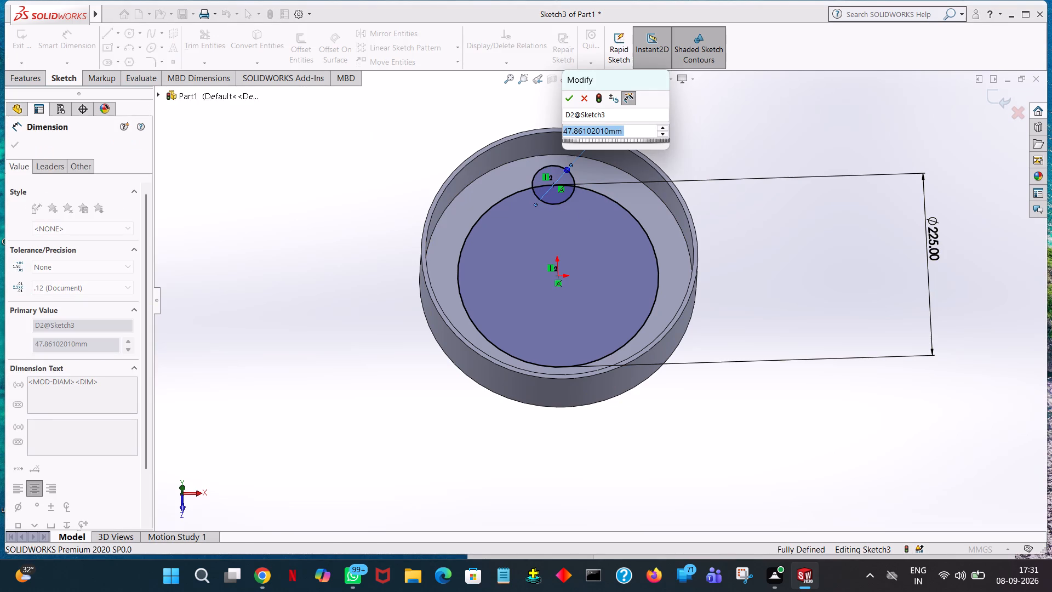
text(25)
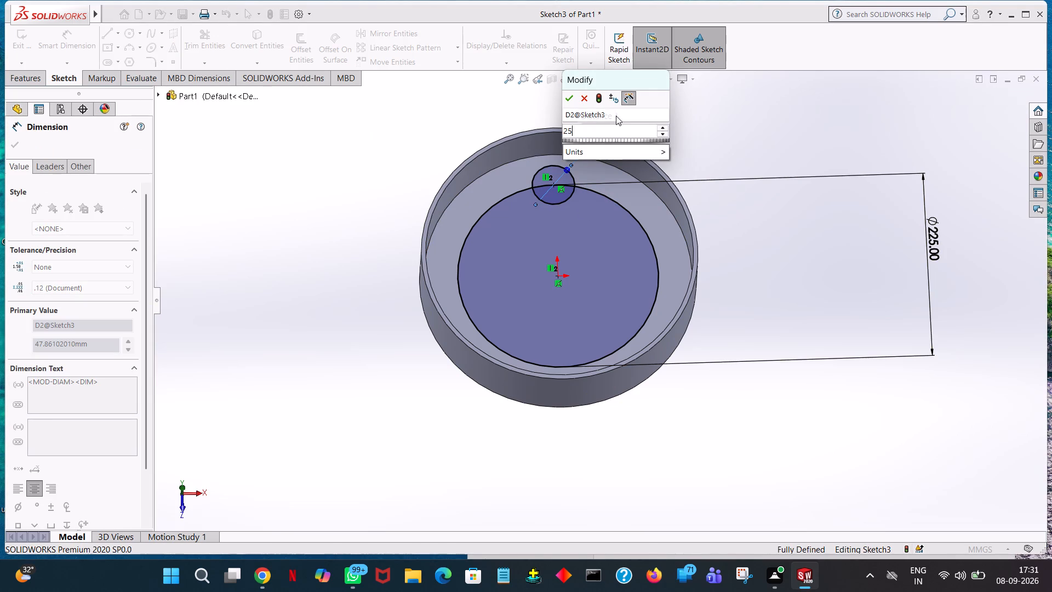
key(Return)
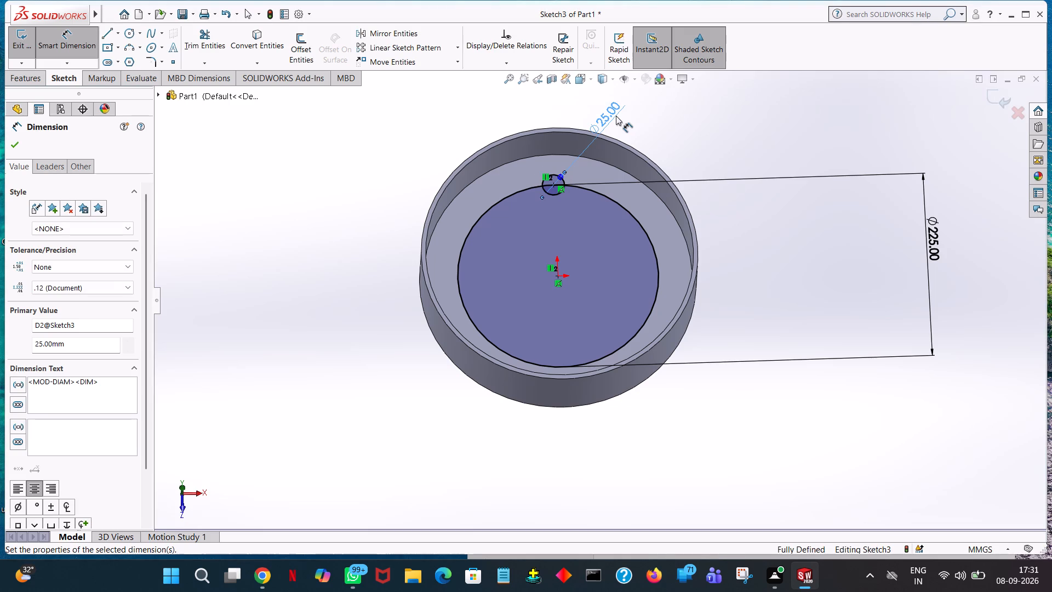
click(13, 147)
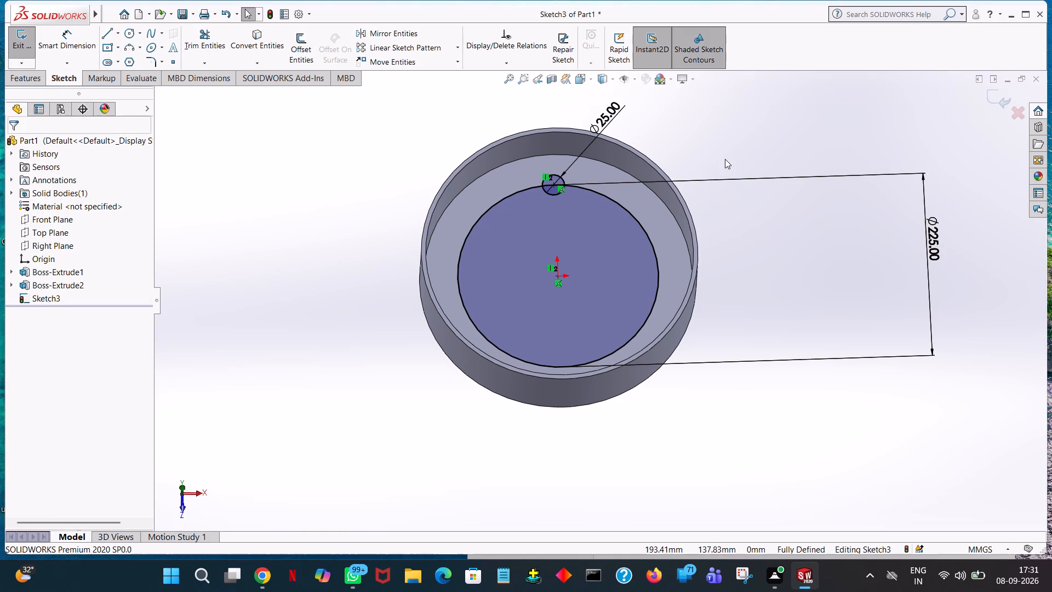
Create a circular sketch pattern of the 25 mm circle about the origin with 6 equally spaced instances over 360 degrees.
middle_drag(726, 159, 737, 226)
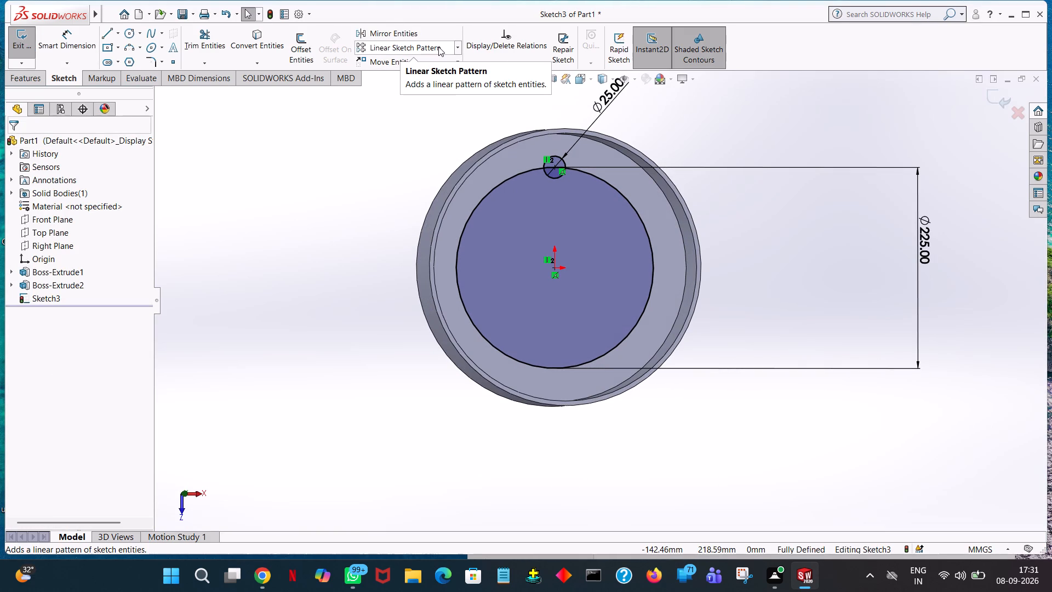
click(456, 45)
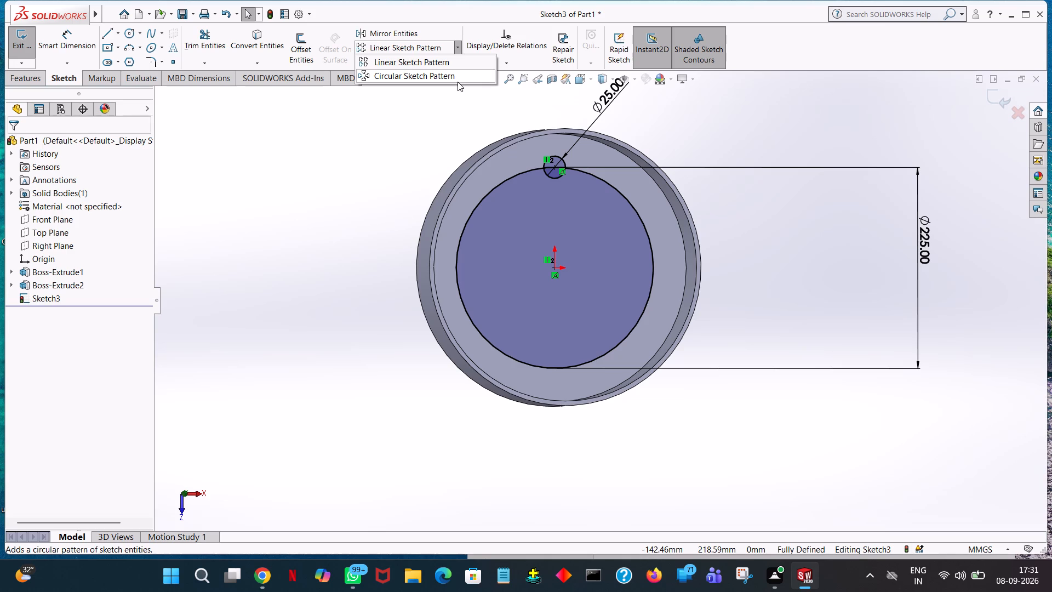
click(458, 82)
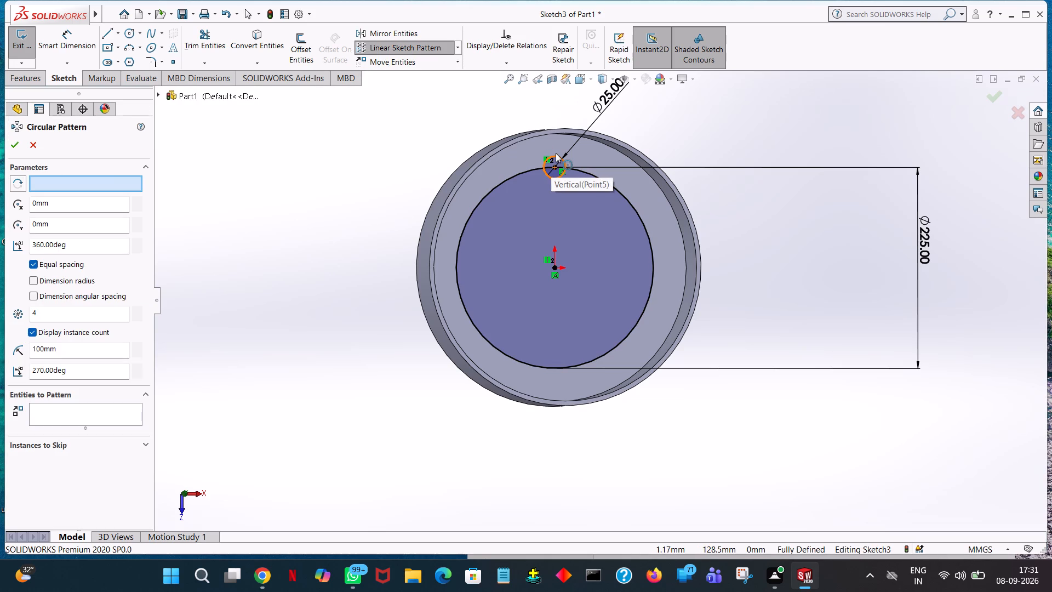
click(556, 153)
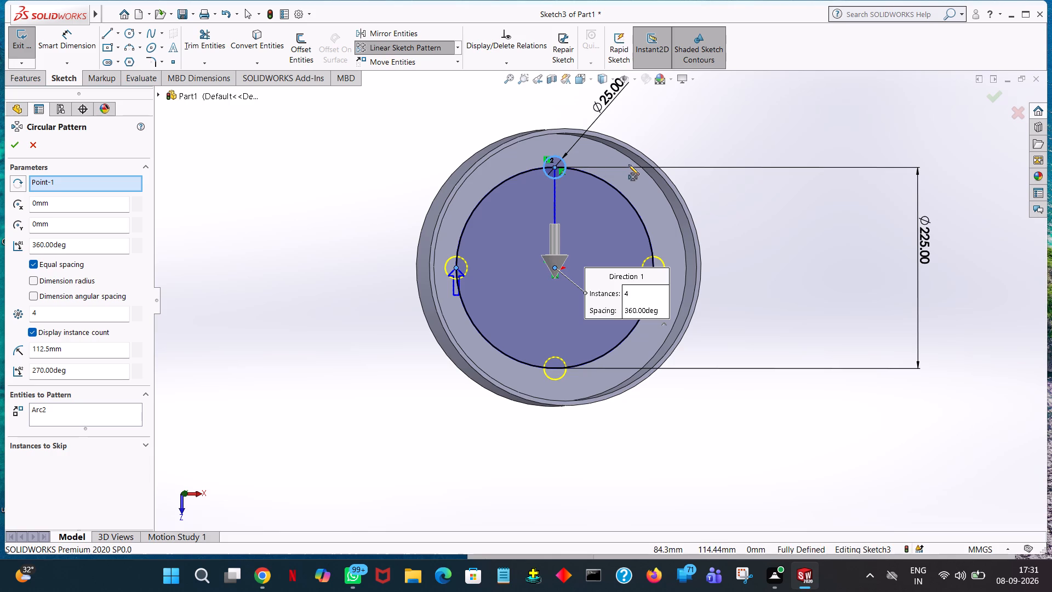
double_click(43, 311)
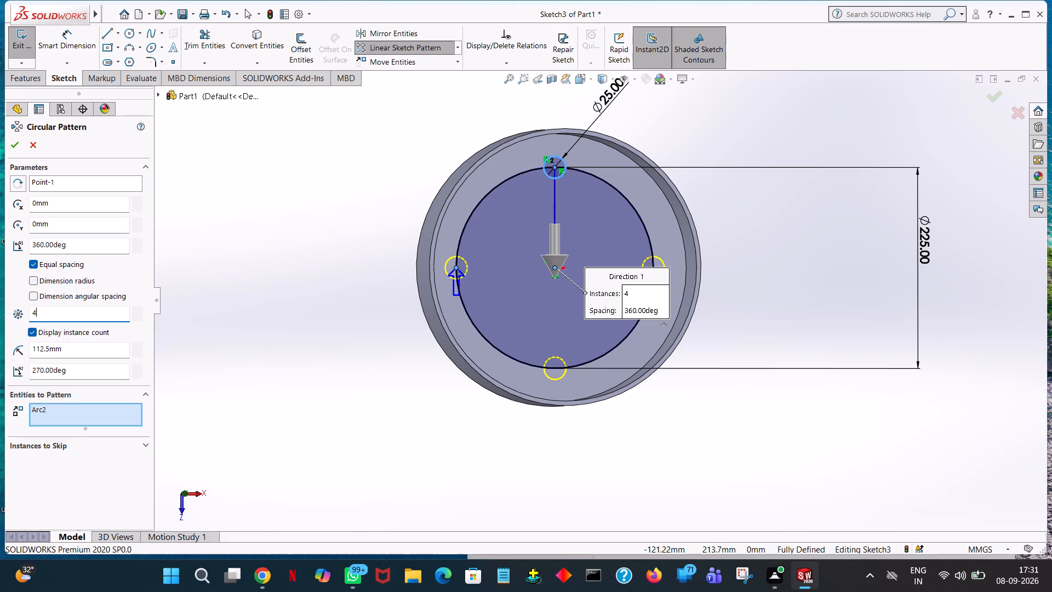
key(6)
click(338, 283)
click(10, 148)
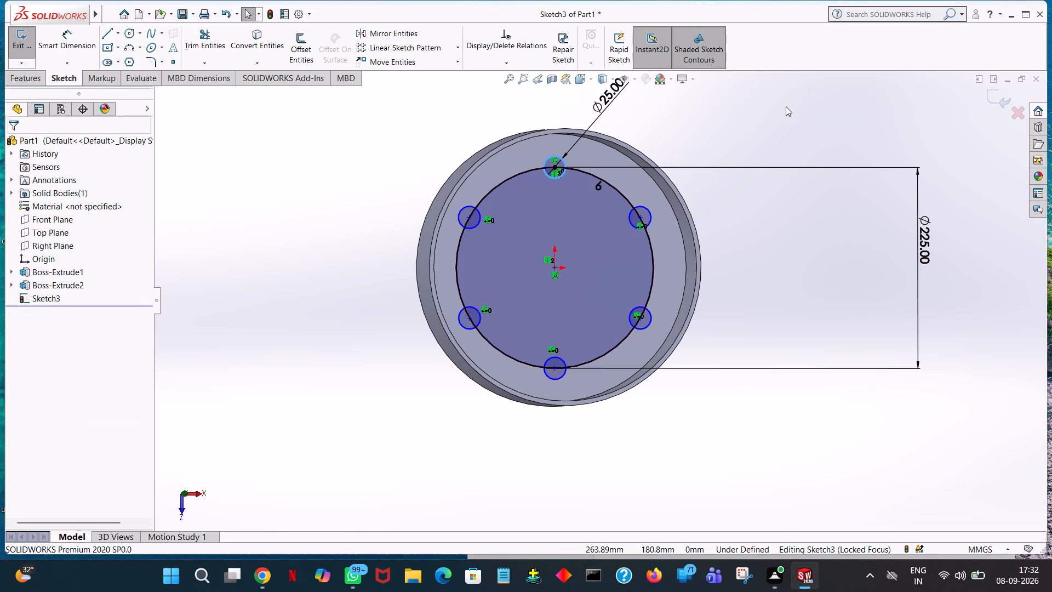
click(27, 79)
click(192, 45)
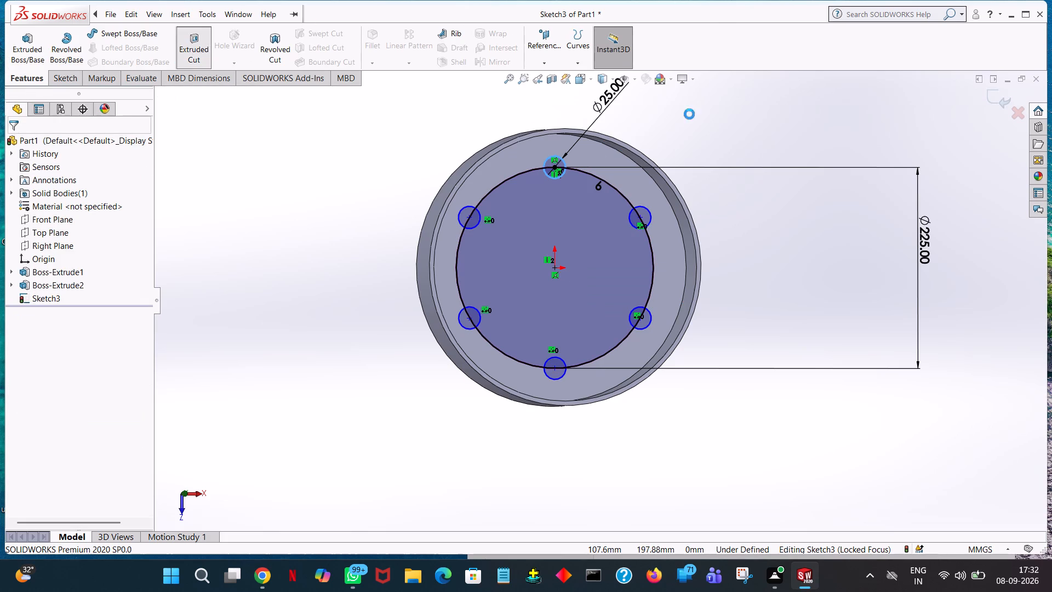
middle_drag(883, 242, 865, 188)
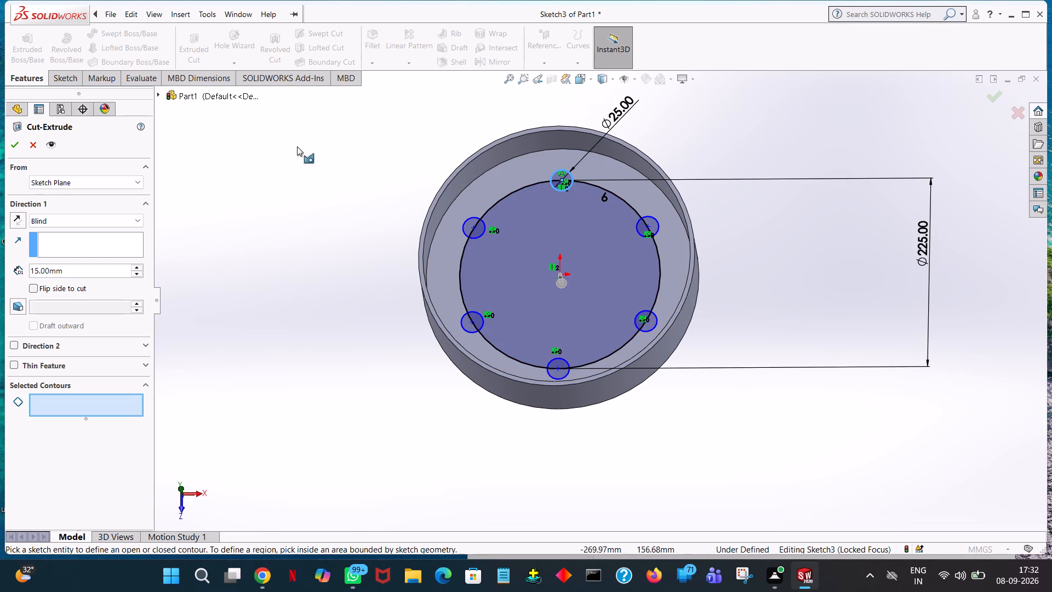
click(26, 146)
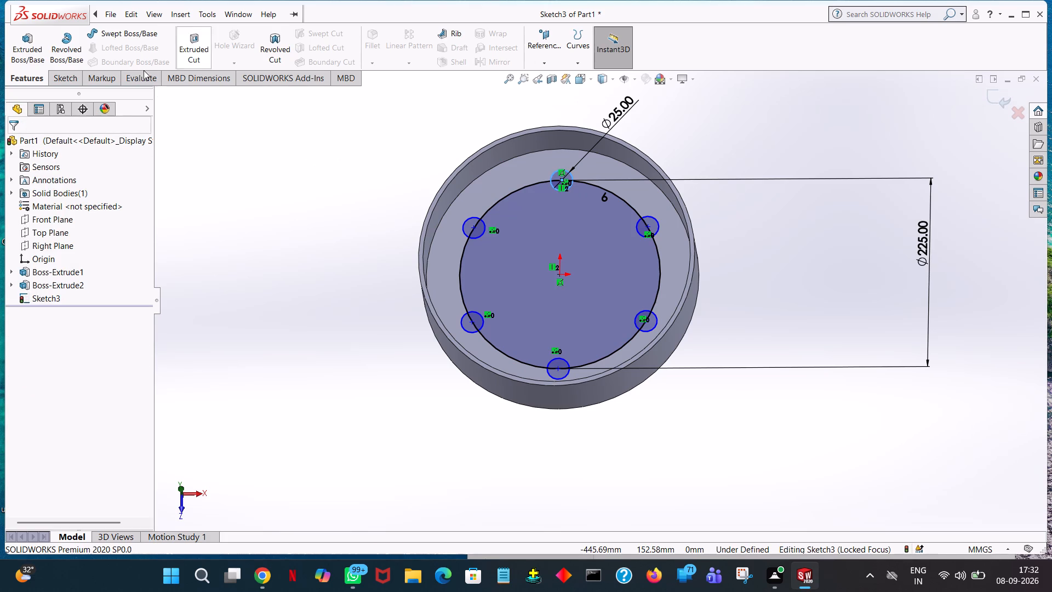
Trim away every segment of the 225 mm circle with Trim to closest, keeping only the six small patterned circles.
click(59, 85)
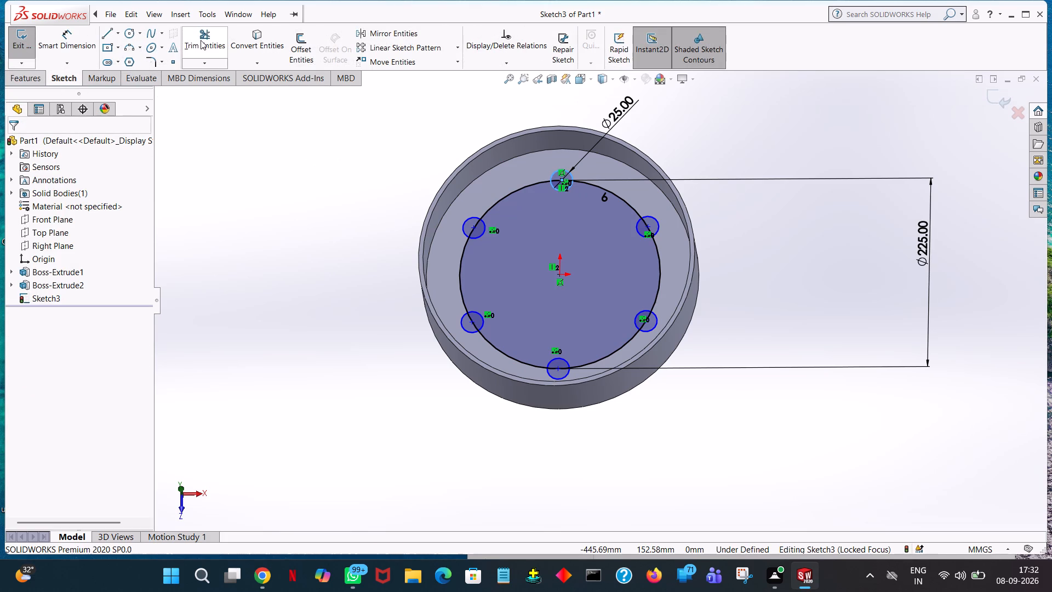
click(201, 40)
click(475, 229)
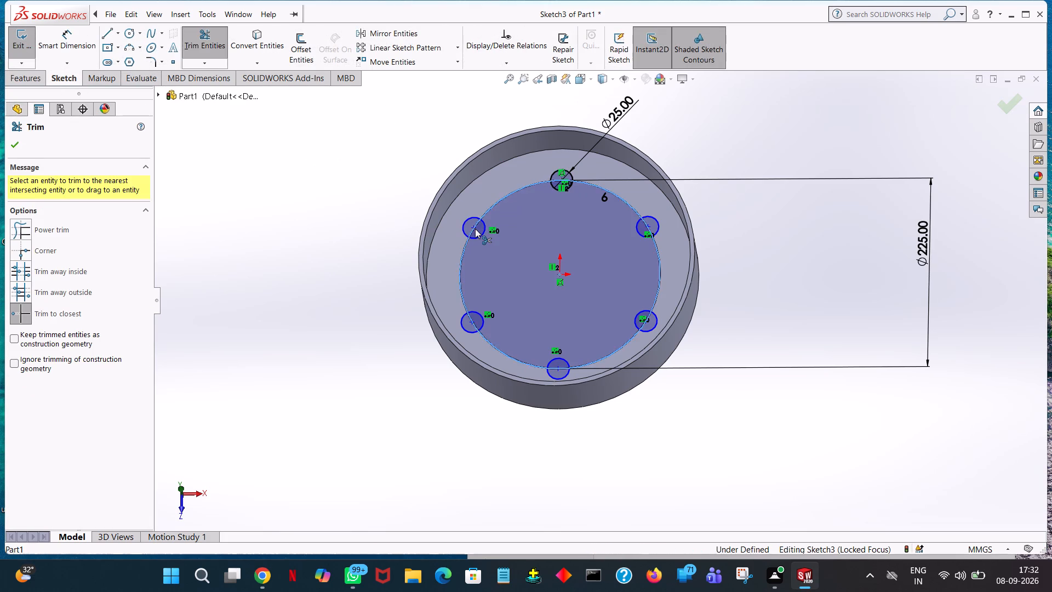
click(557, 178)
click(506, 197)
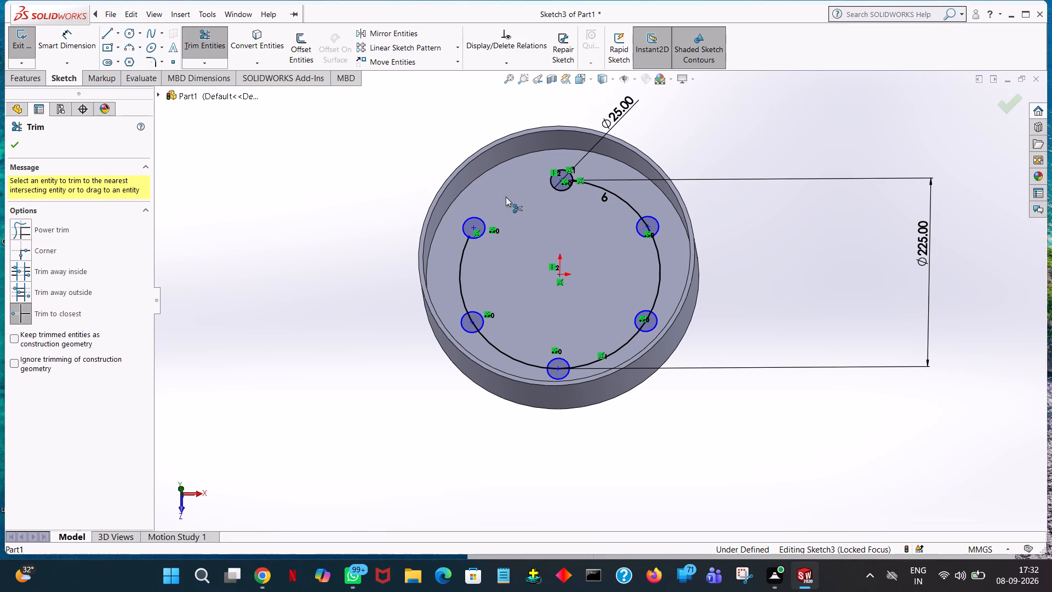
click(605, 191)
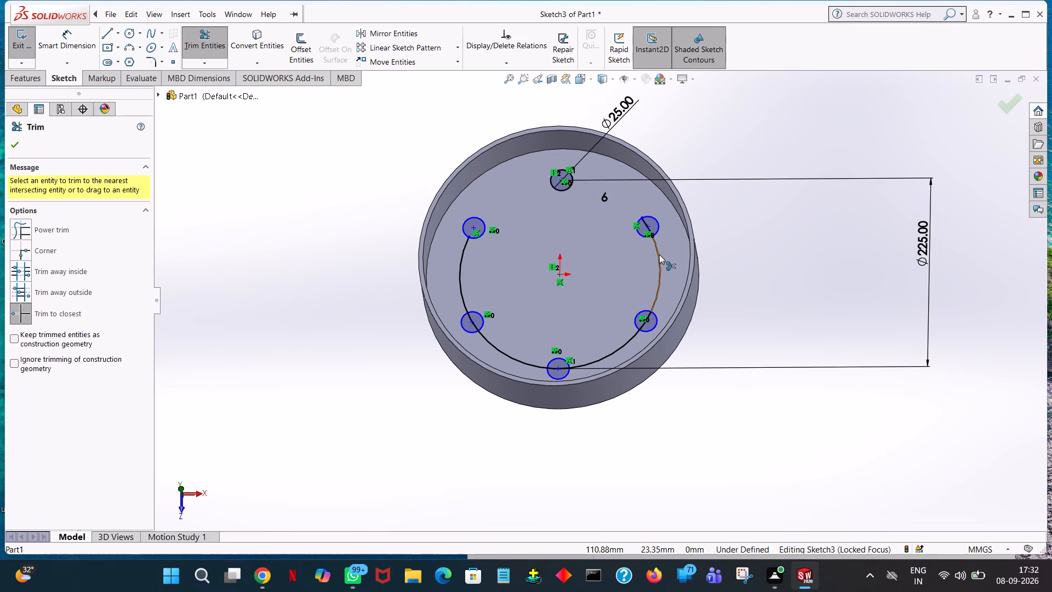
click(659, 254)
click(645, 226)
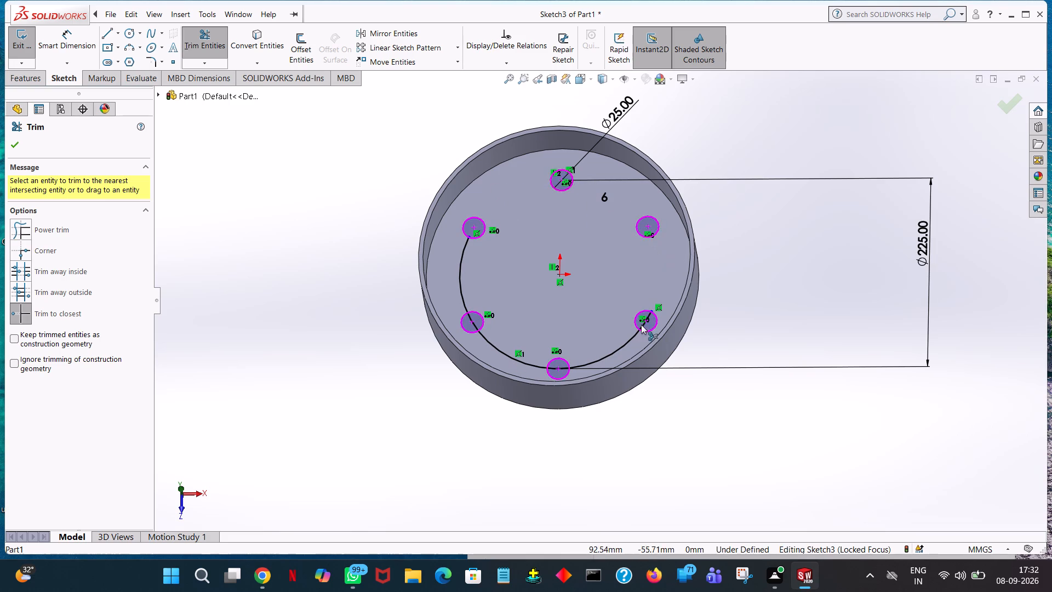
click(644, 323)
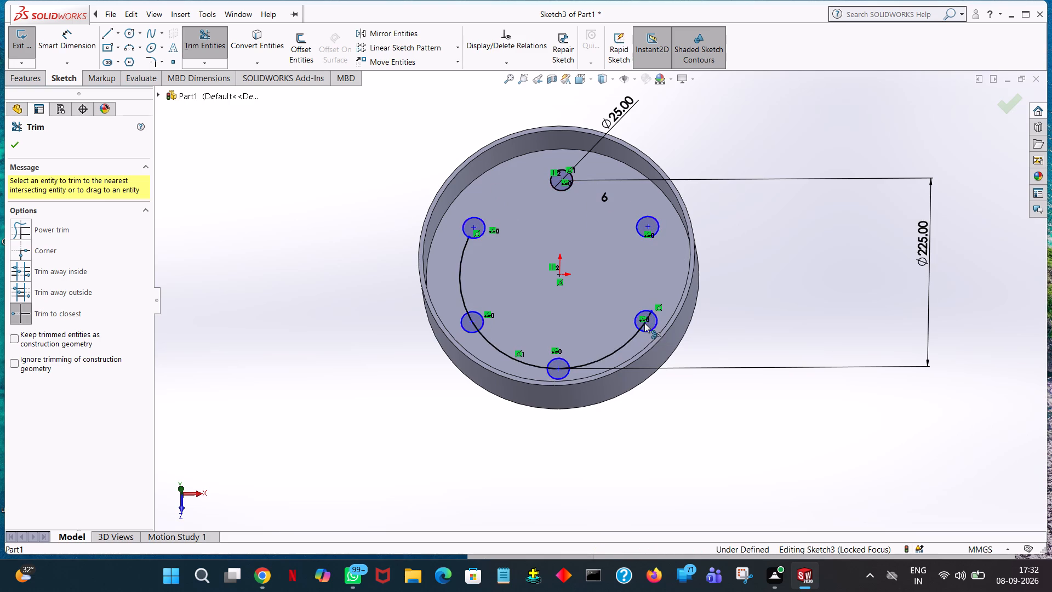
click(630, 339)
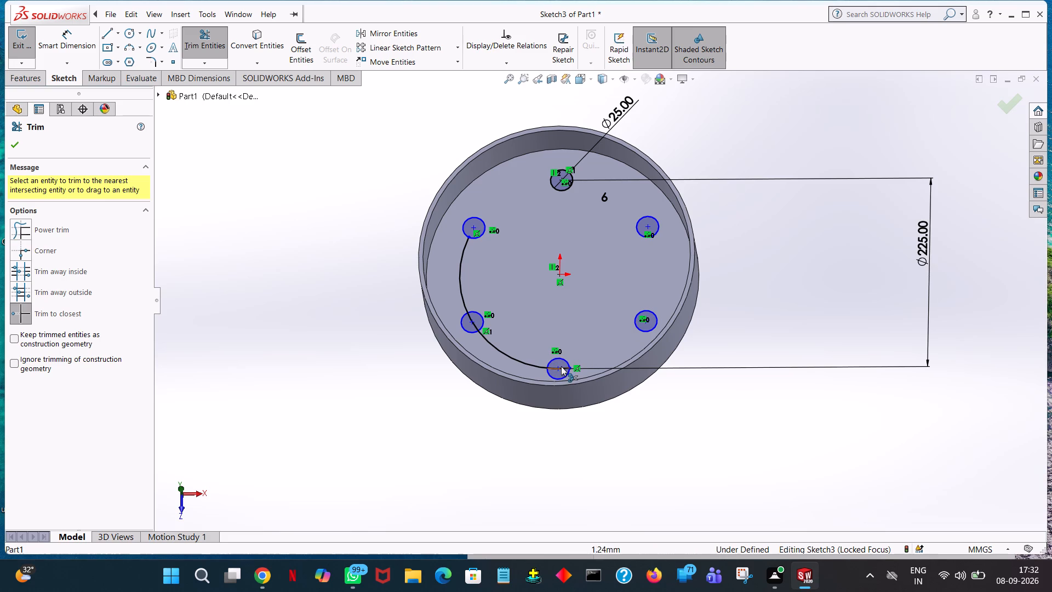
click(561, 366)
click(555, 368)
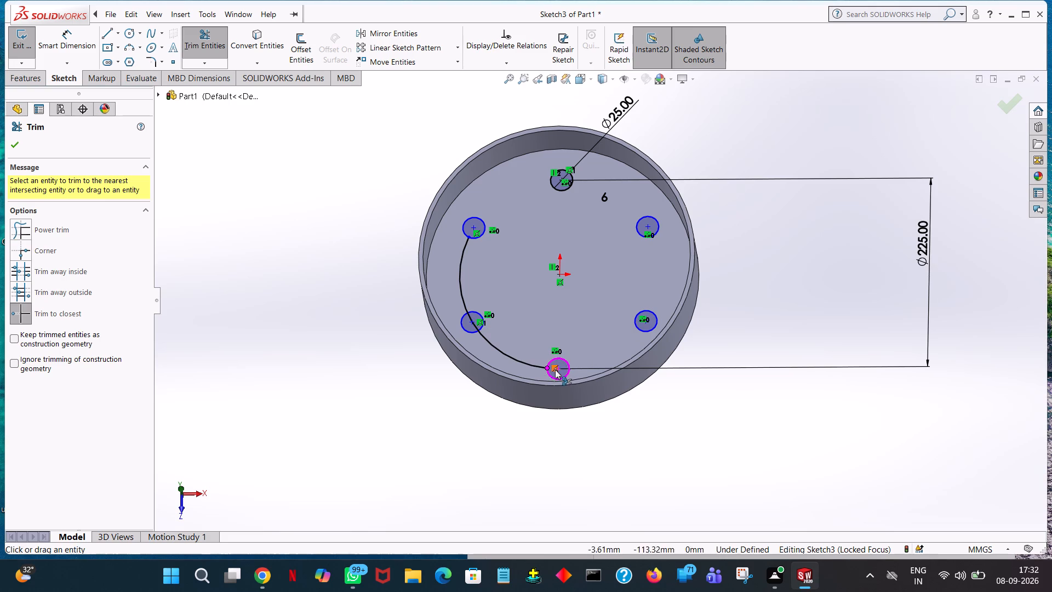
click(518, 359)
click(472, 320)
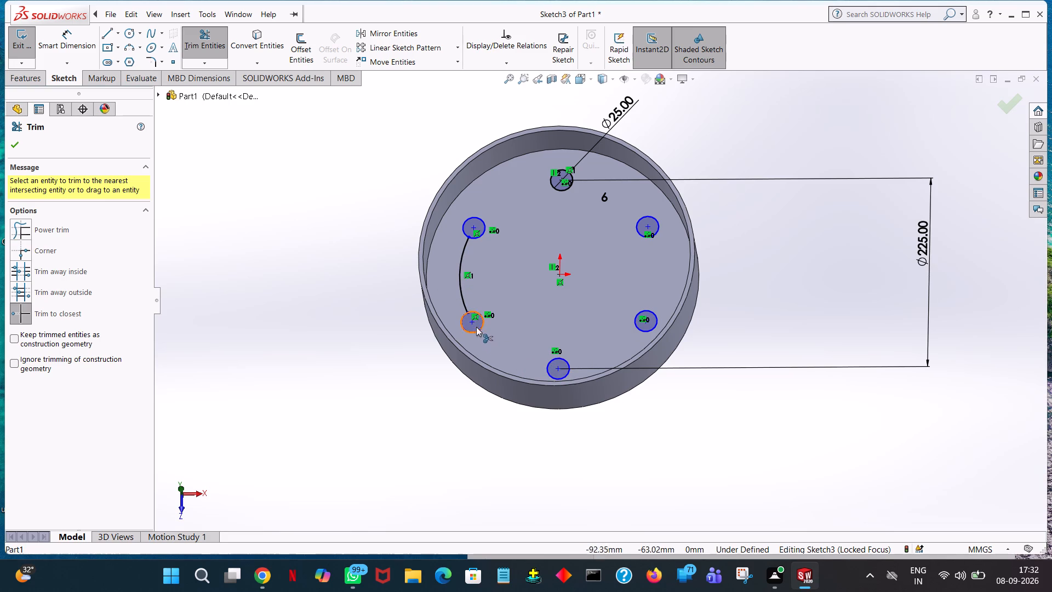
drag(472, 293, 445, 302)
drag(445, 302, 488, 300)
click(460, 273)
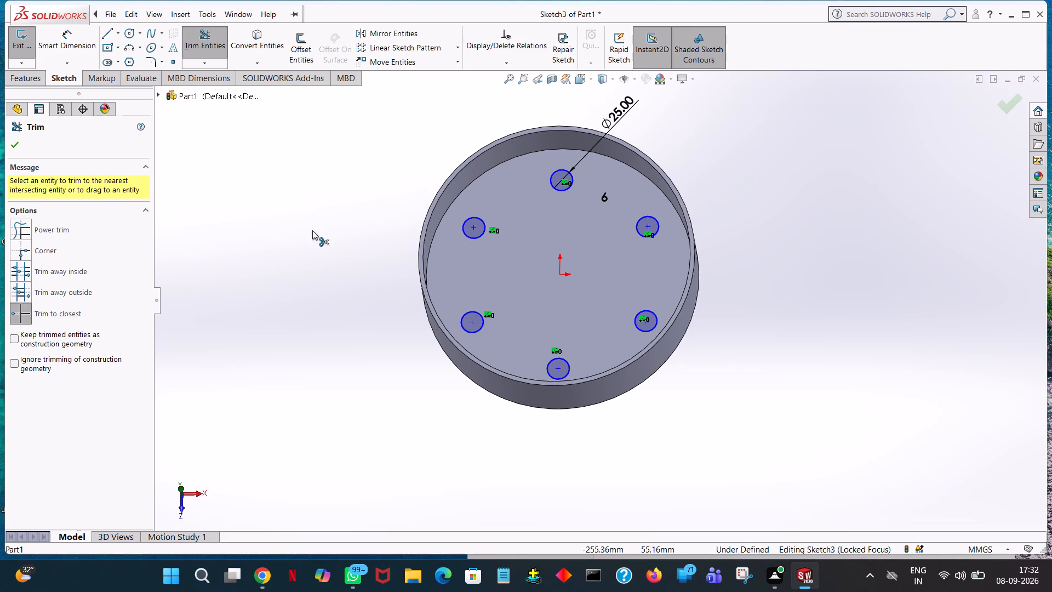
click(21, 143)
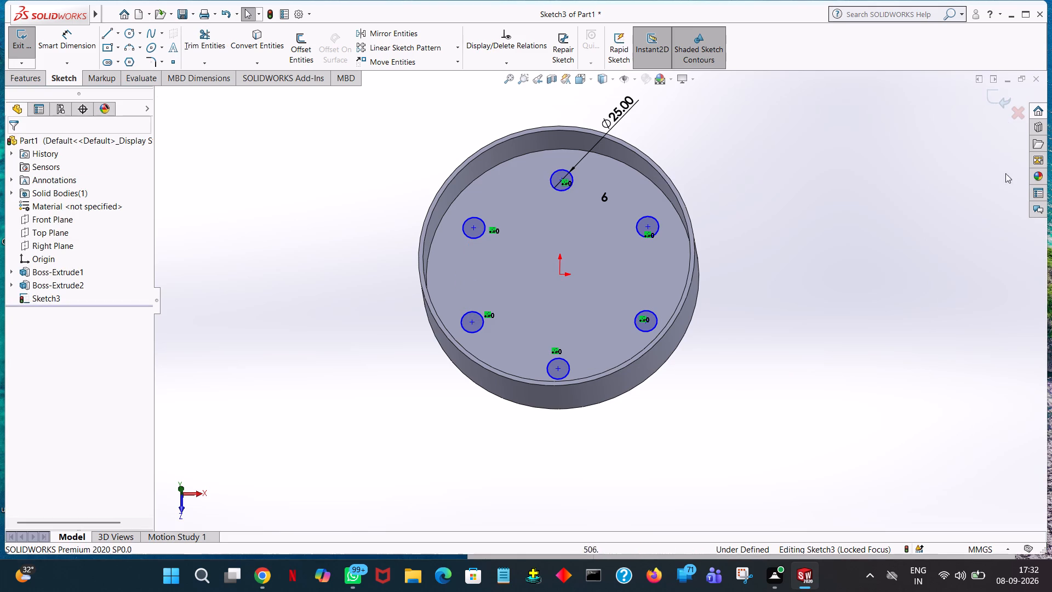
Cut-extrude the six 25 mm circles through the floor disc with a blind depth of 35 mm.
click(800, 214)
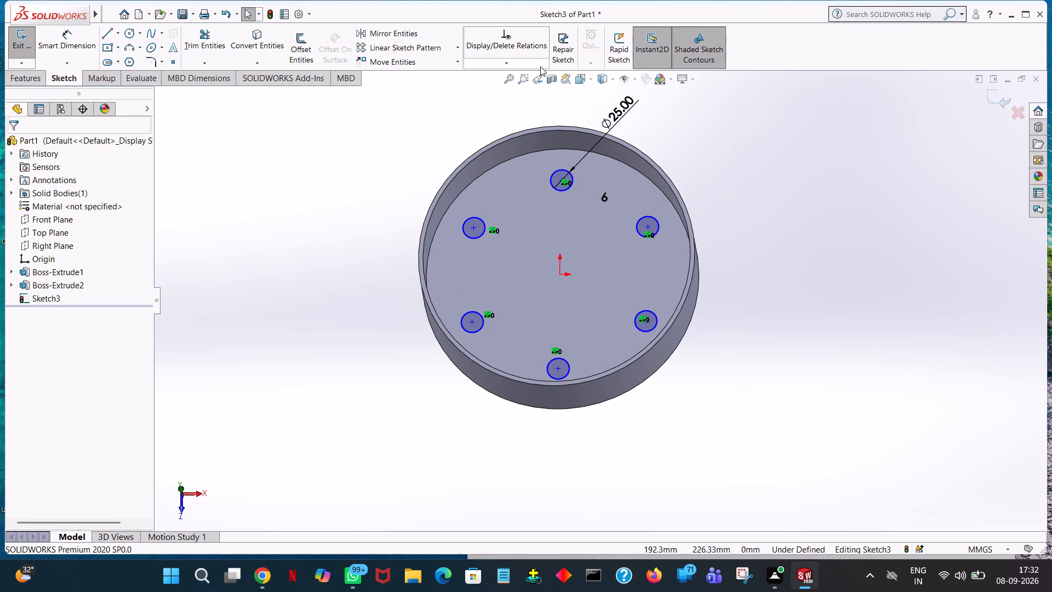
click(26, 81)
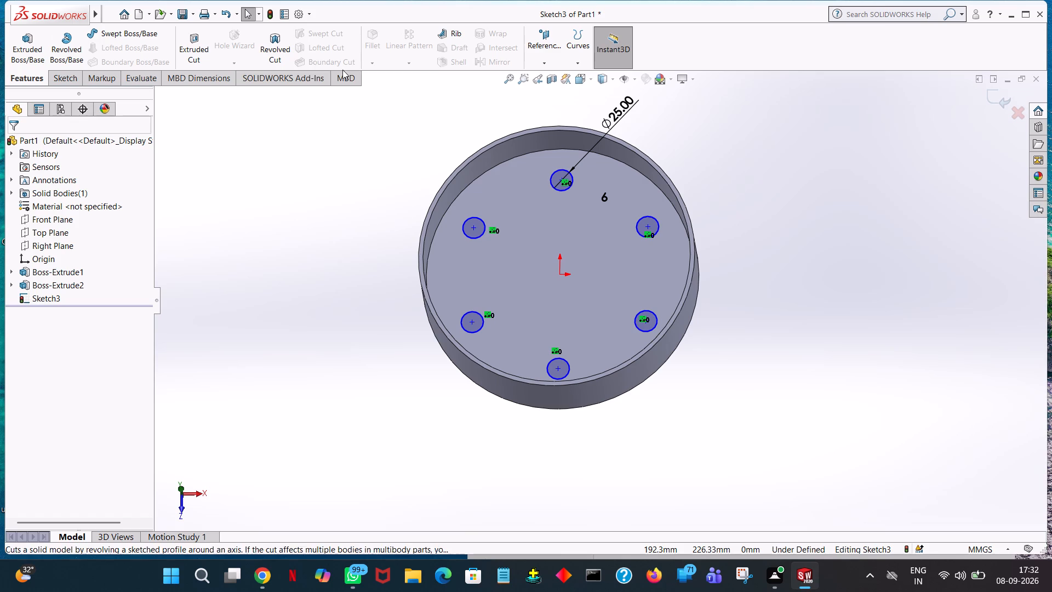
click(192, 44)
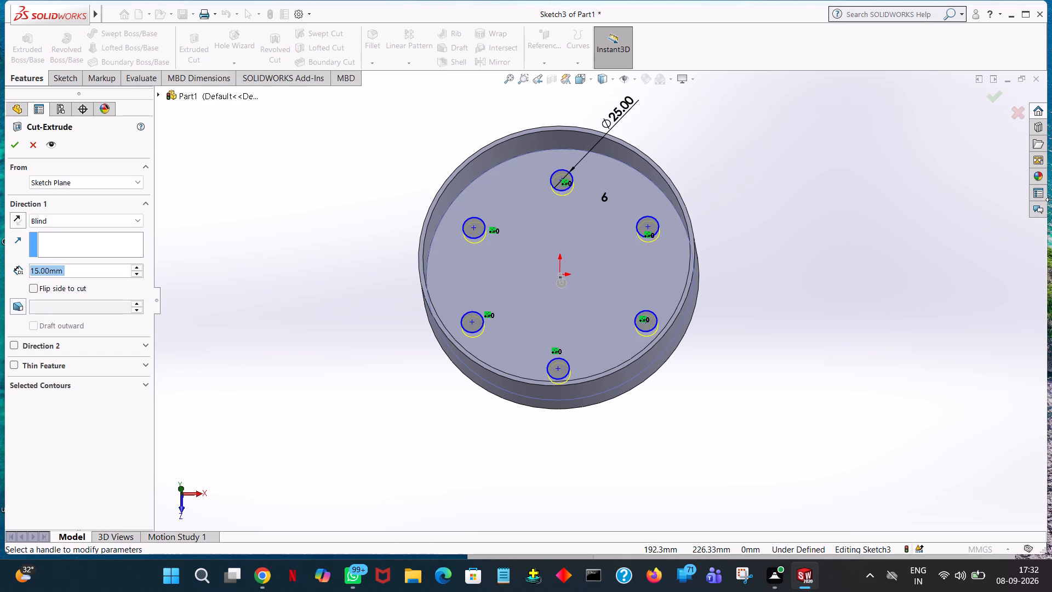
middle_click(907, 290)
middle_drag(894, 277, 864, 183)
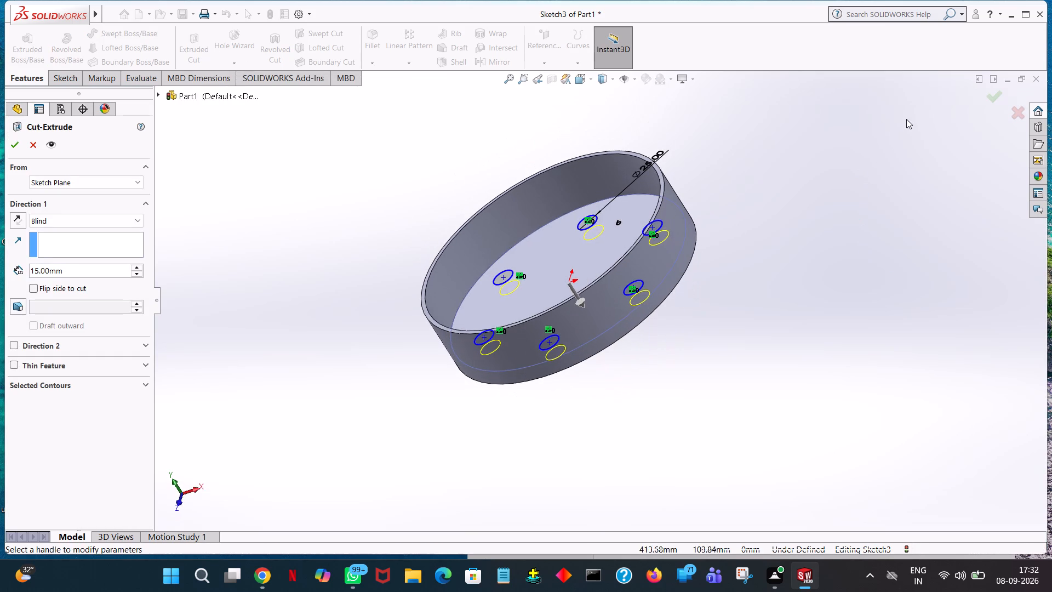
middle_drag(758, 283, 823, 89)
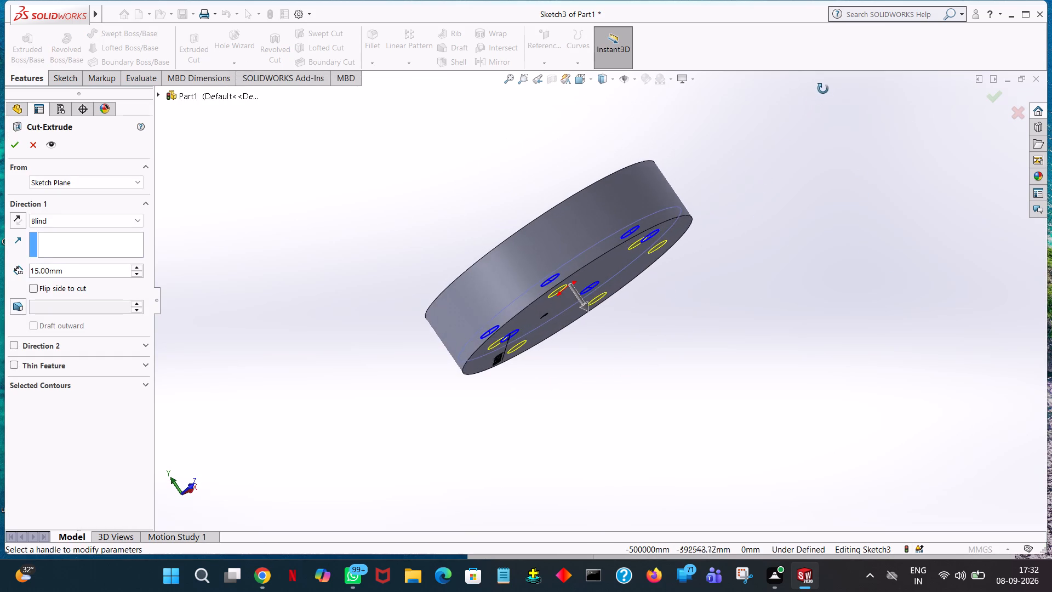
middle_drag(823, 89, 835, 105)
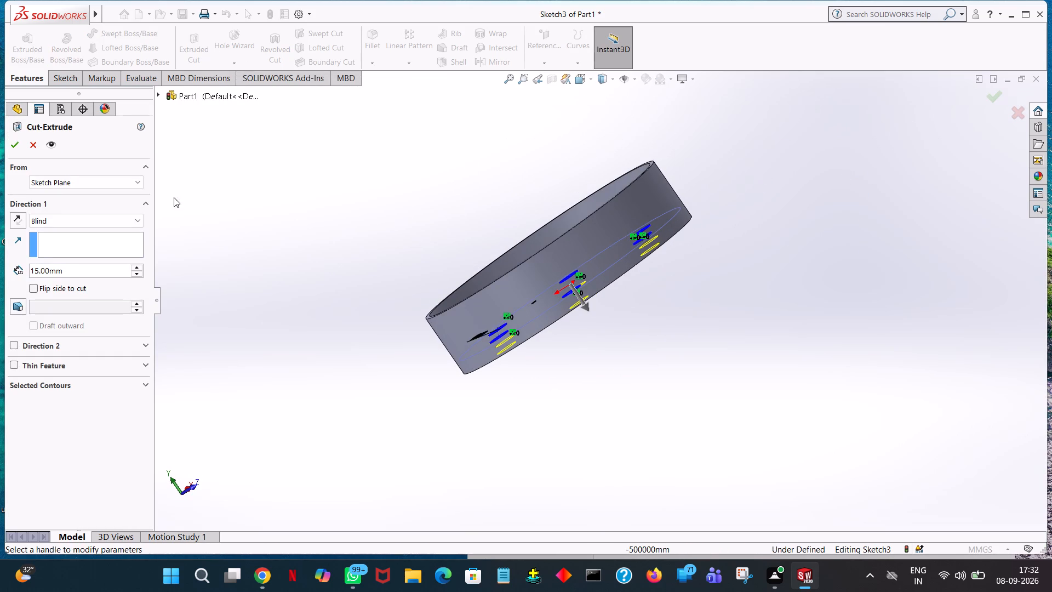
double_click(137, 268)
triple_click(136, 272)
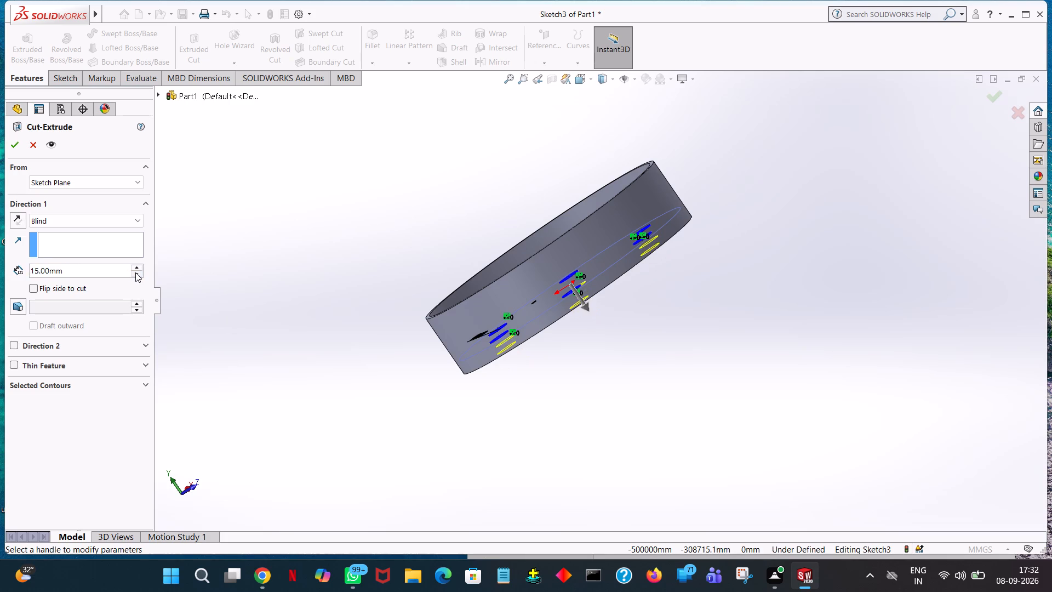
triple_click(137, 267)
triple_click(138, 269)
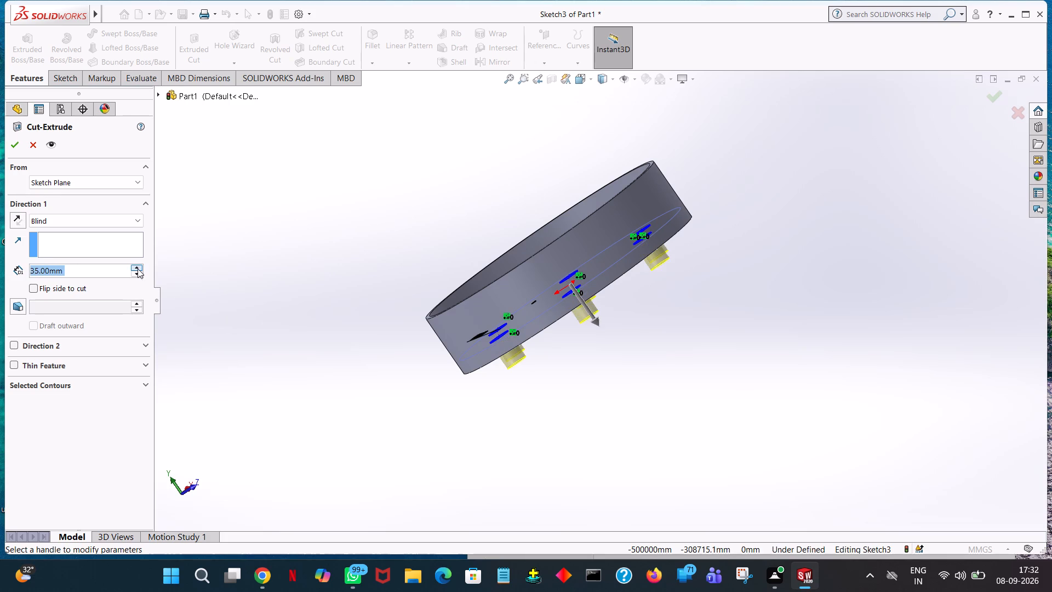
click(17, 149)
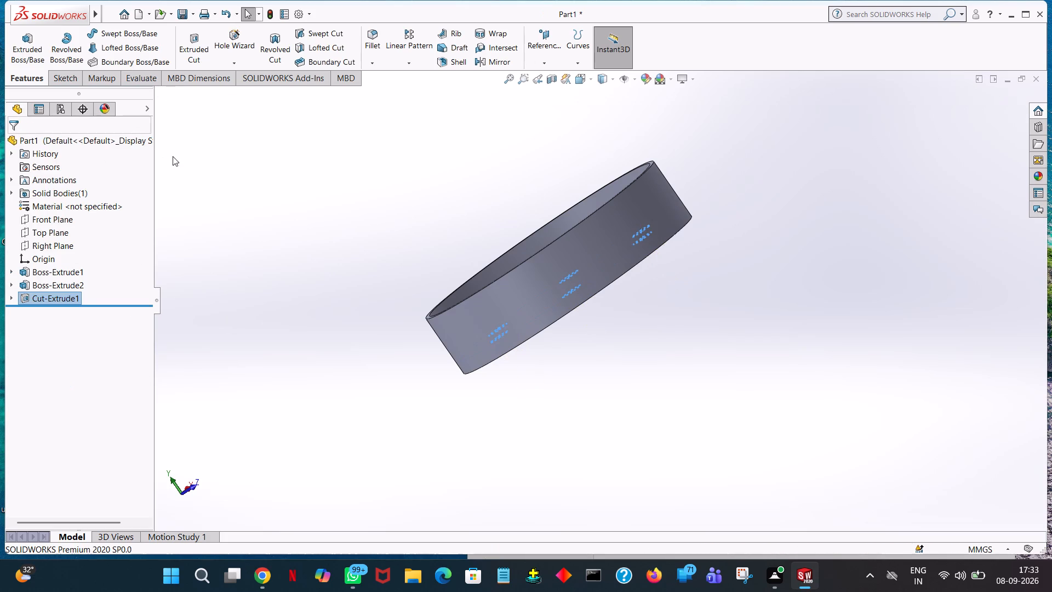
click(310, 196)
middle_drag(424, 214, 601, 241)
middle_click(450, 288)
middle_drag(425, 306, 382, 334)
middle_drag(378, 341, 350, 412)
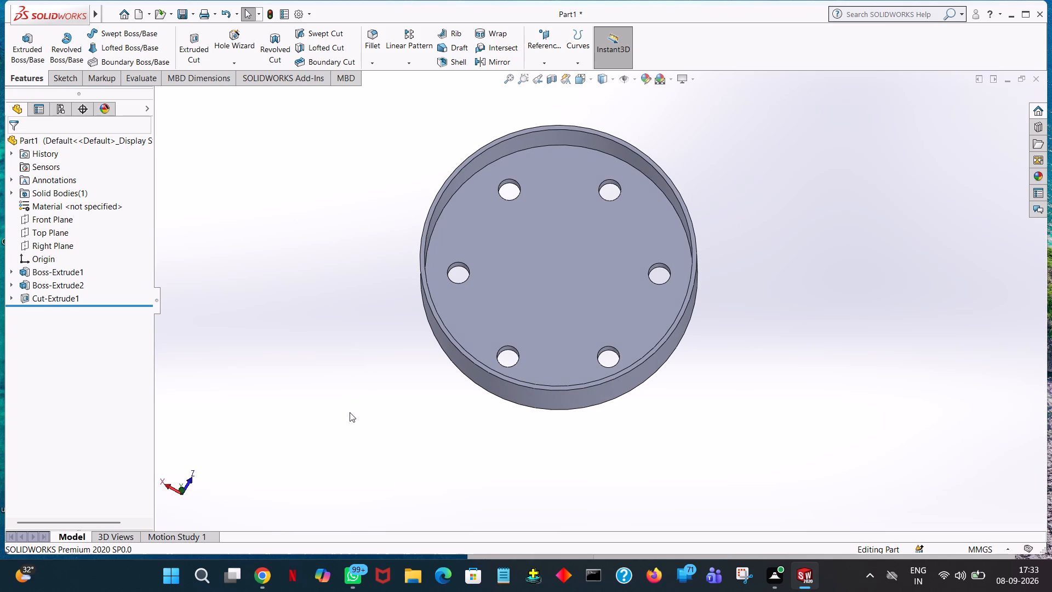
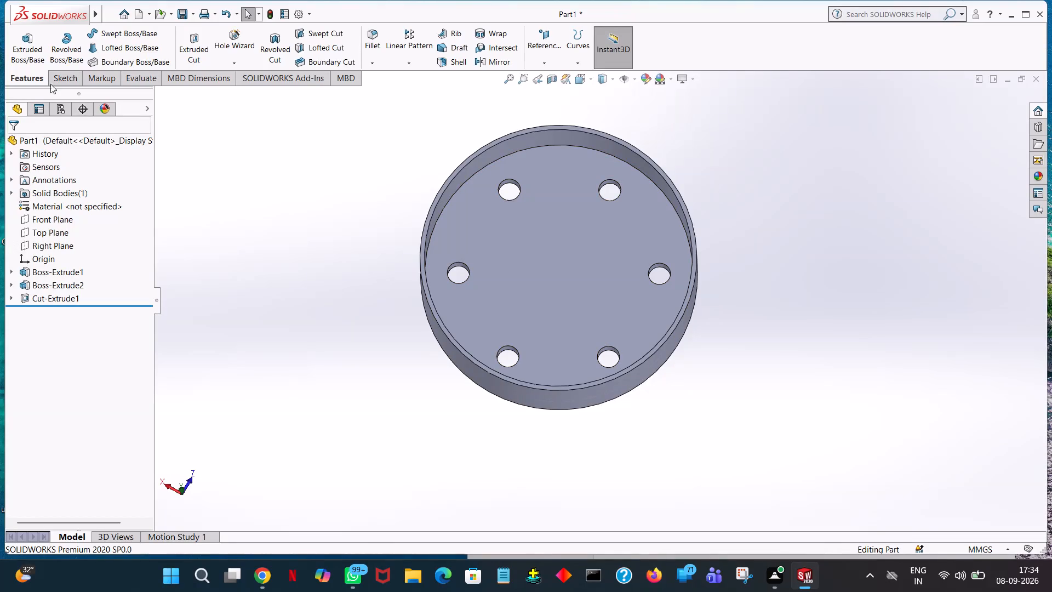
Start a boss extrude sketch on the inner floor face and draw a circle of 25 mm radius centred on the origin.
click(24, 49)
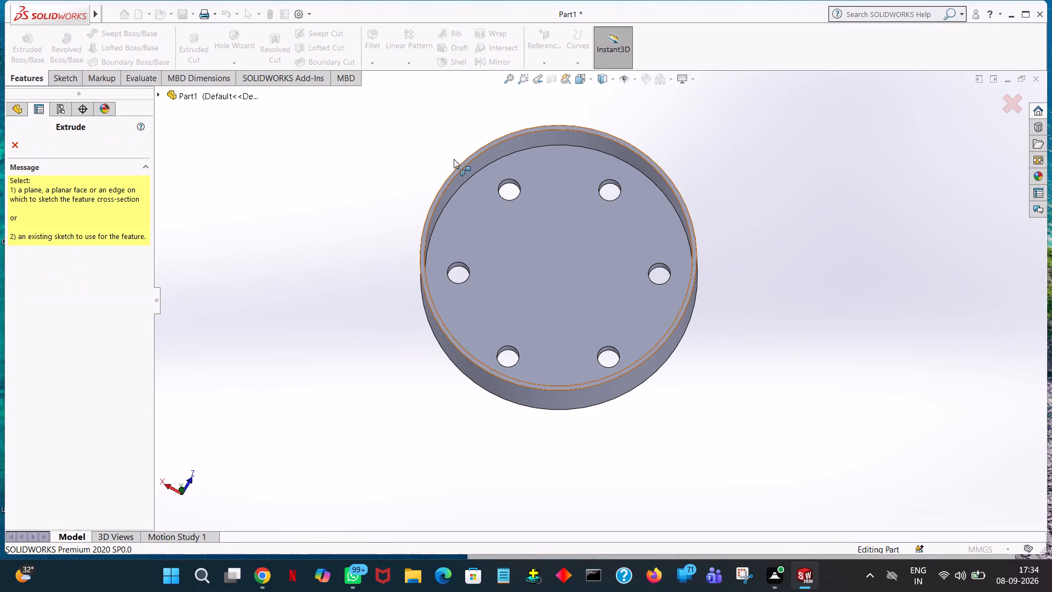
click(551, 267)
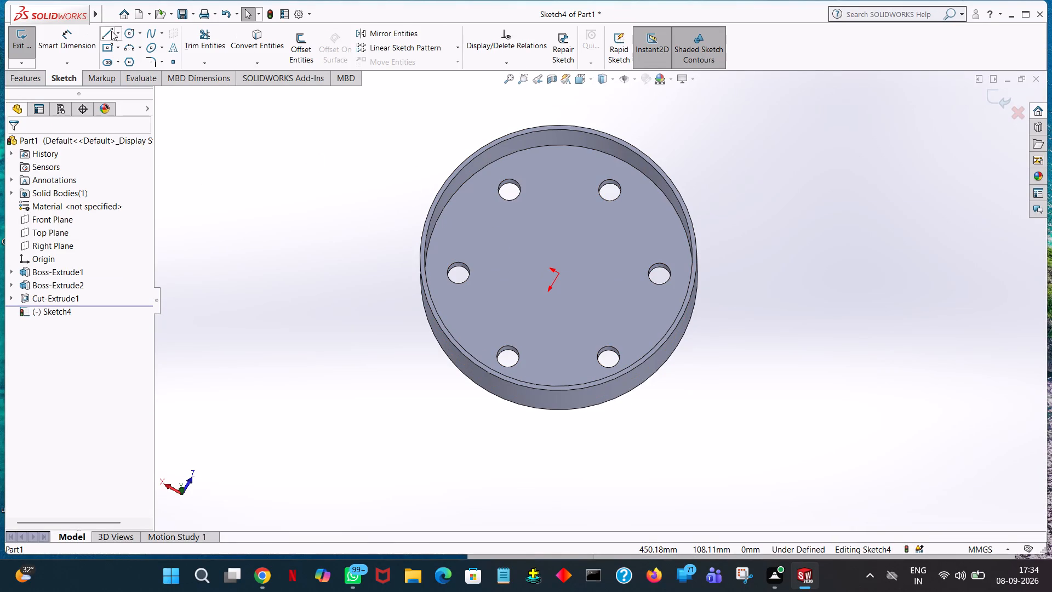
click(127, 36)
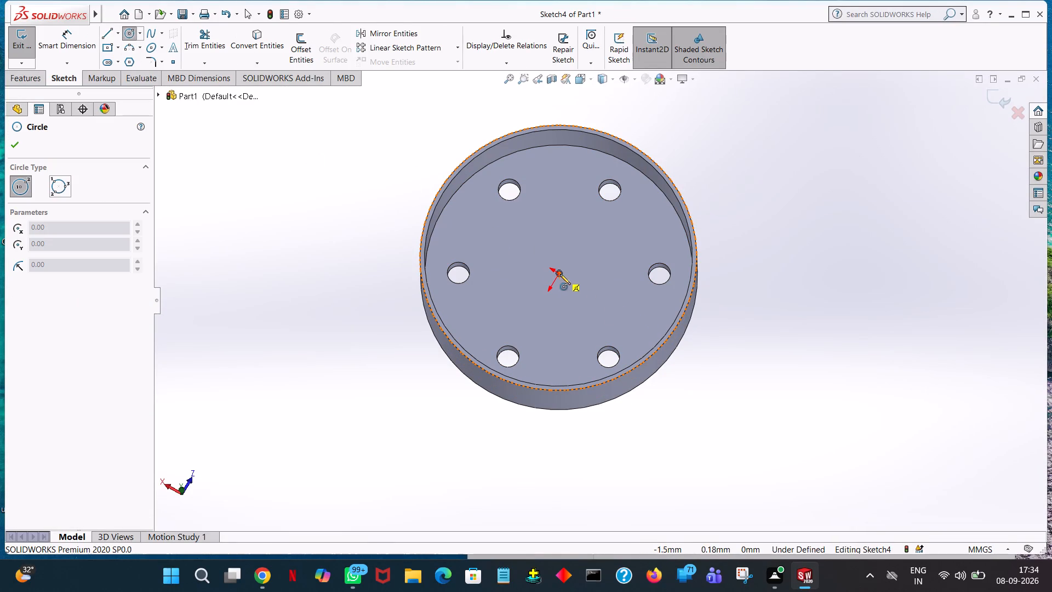
click(561, 274)
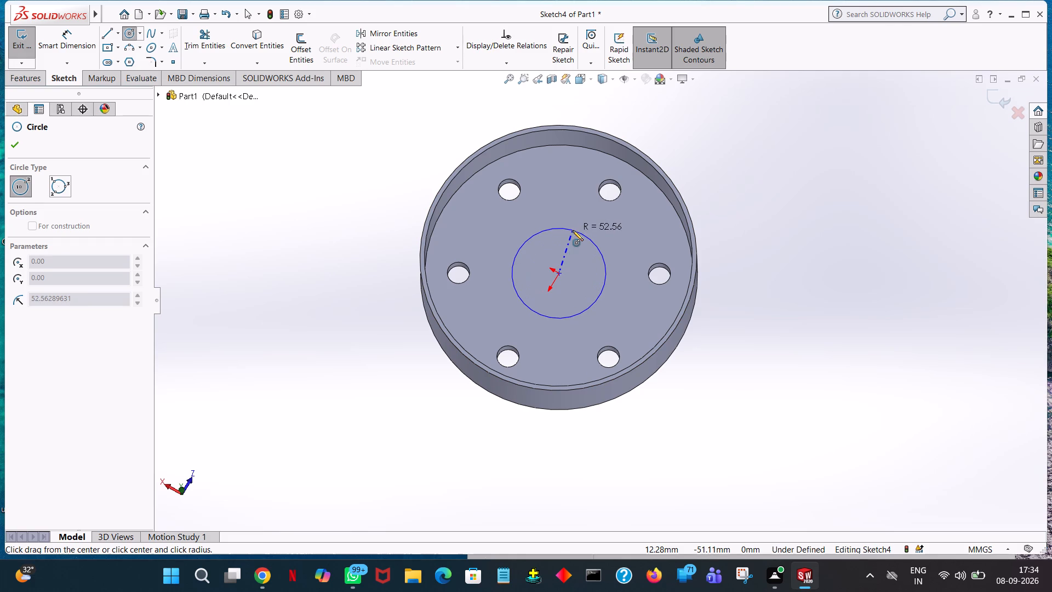
click(568, 236)
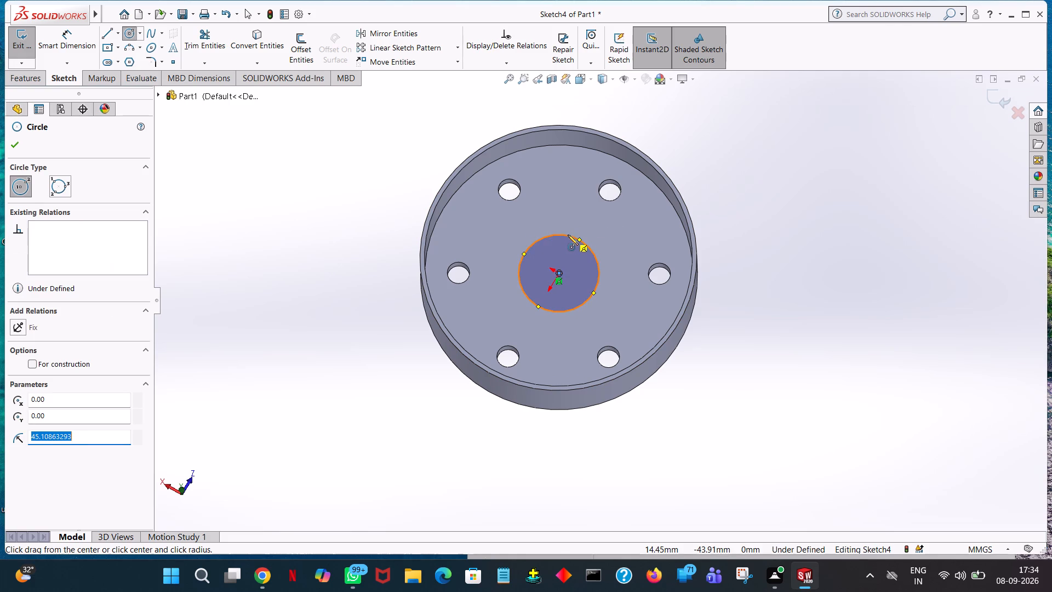
text(25)
key(Return)
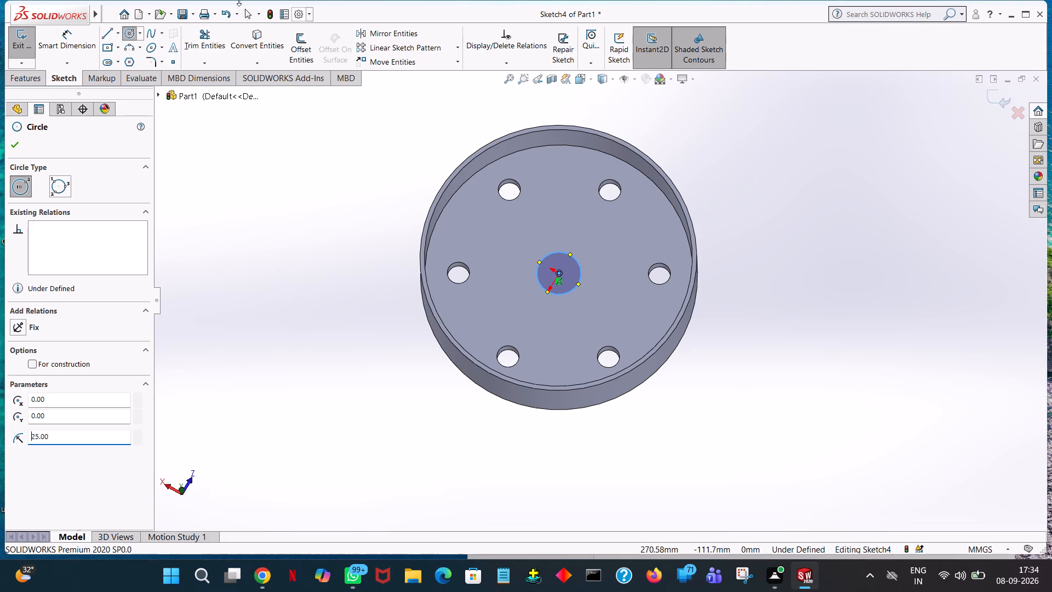
Dimension the central circle on the floor with a diameter of 160 mm.
click(83, 45)
click(574, 257)
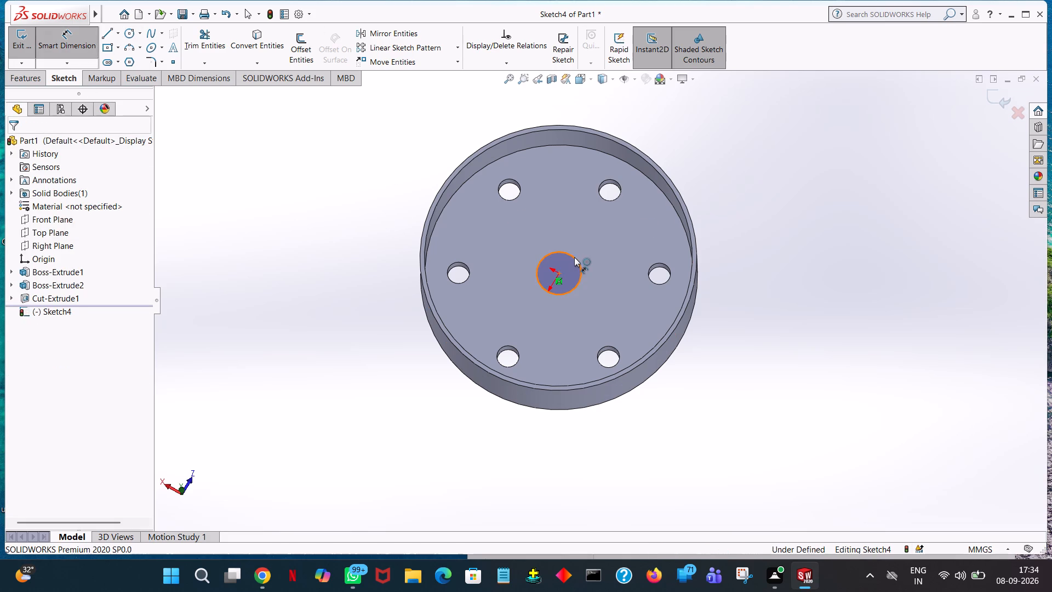
click(854, 200)
text(160)
key(Return)
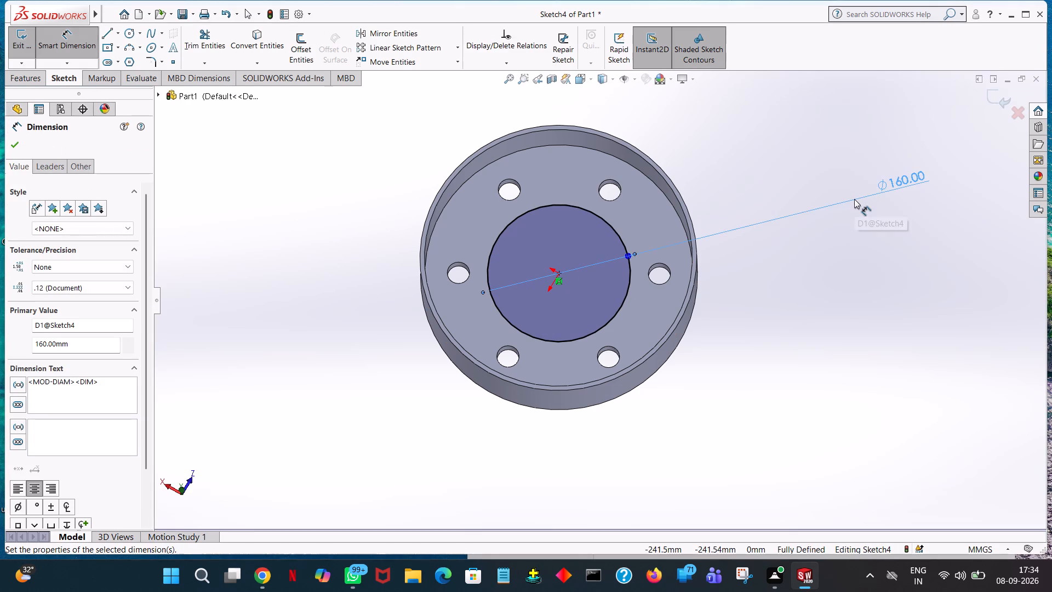
click(18, 146)
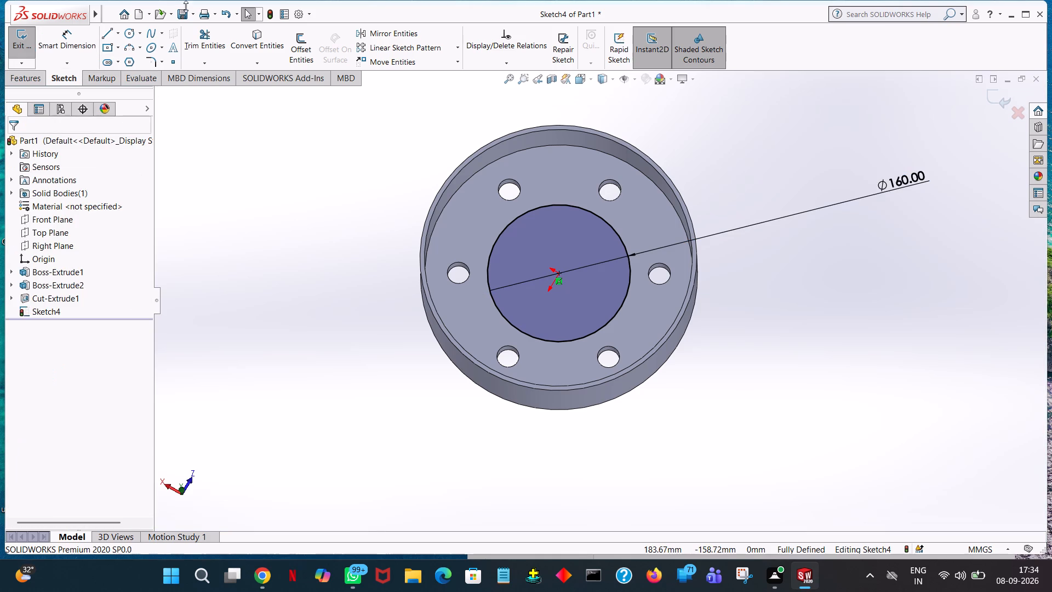
Boss-extrude the 160 mm circle upward from the floor with a blind depth of 25 mm, merged with the body.
click(24, 73)
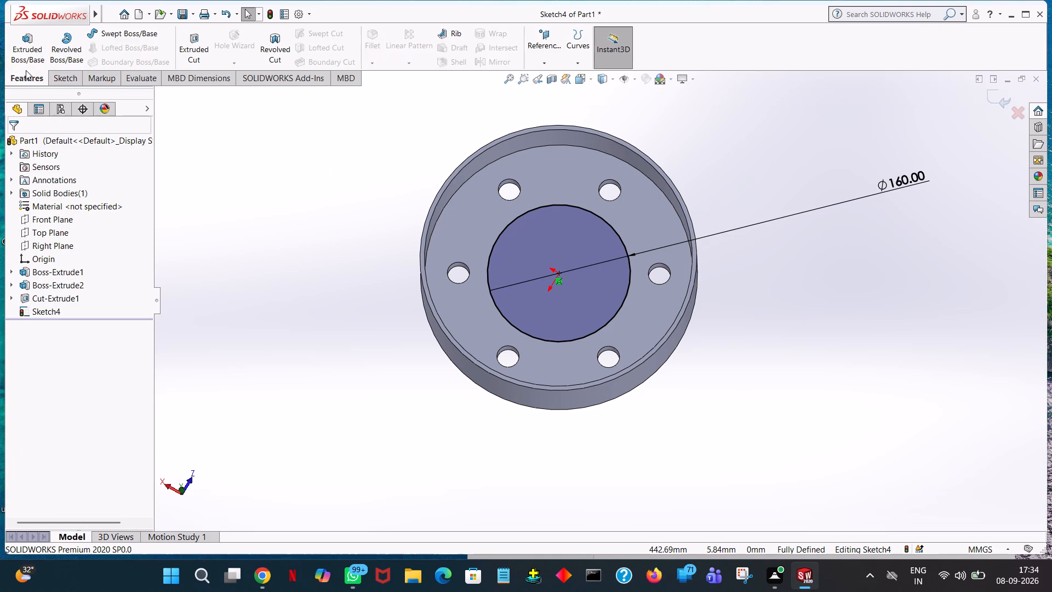
click(15, 46)
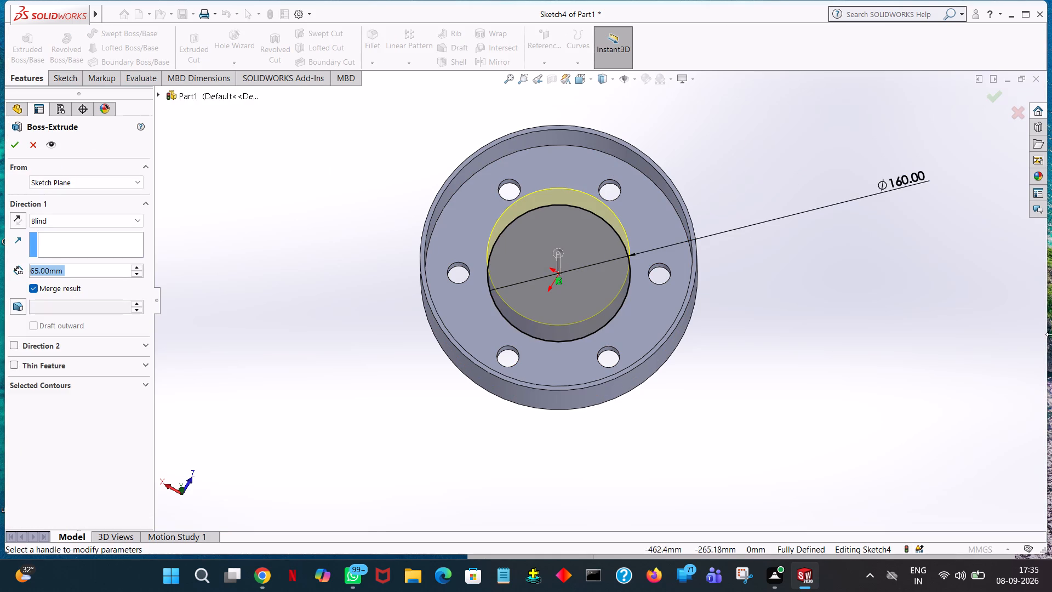
middle_drag(872, 329, 876, 147)
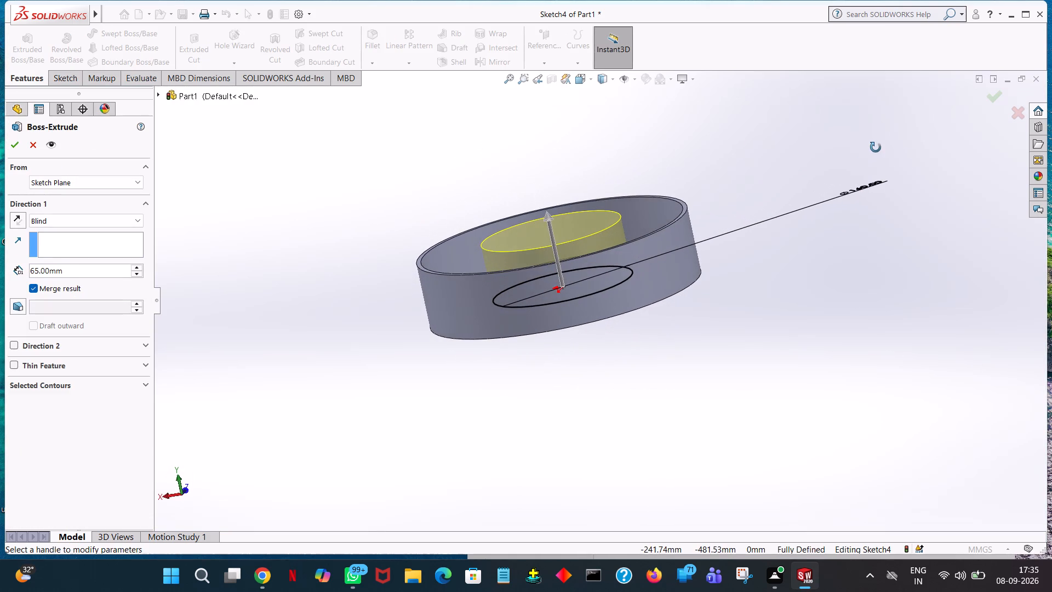
middle_drag(876, 147, 935, 103)
middle_click(935, 103)
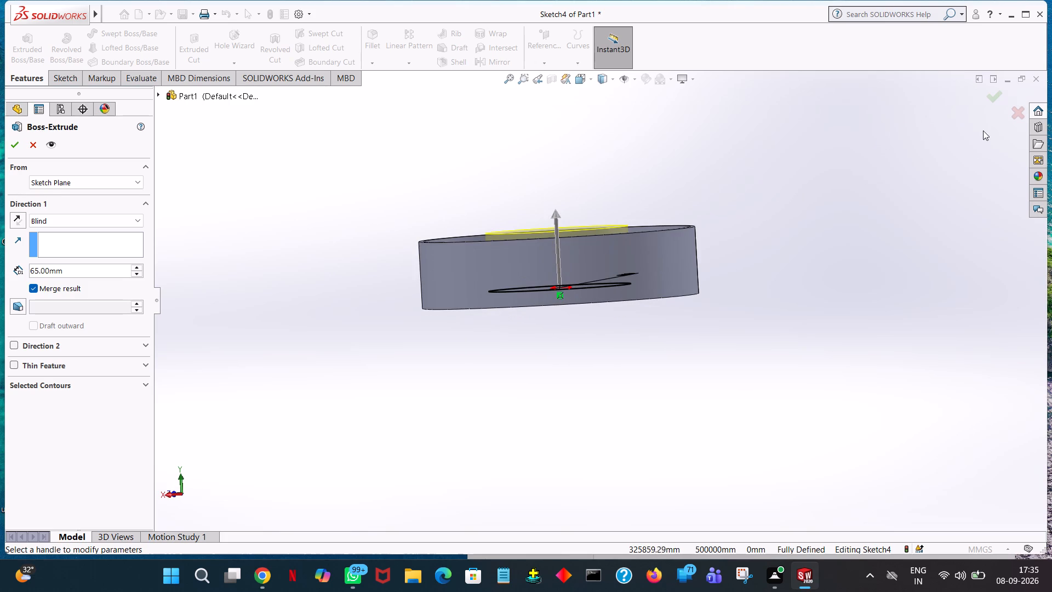
triple_click(134, 275)
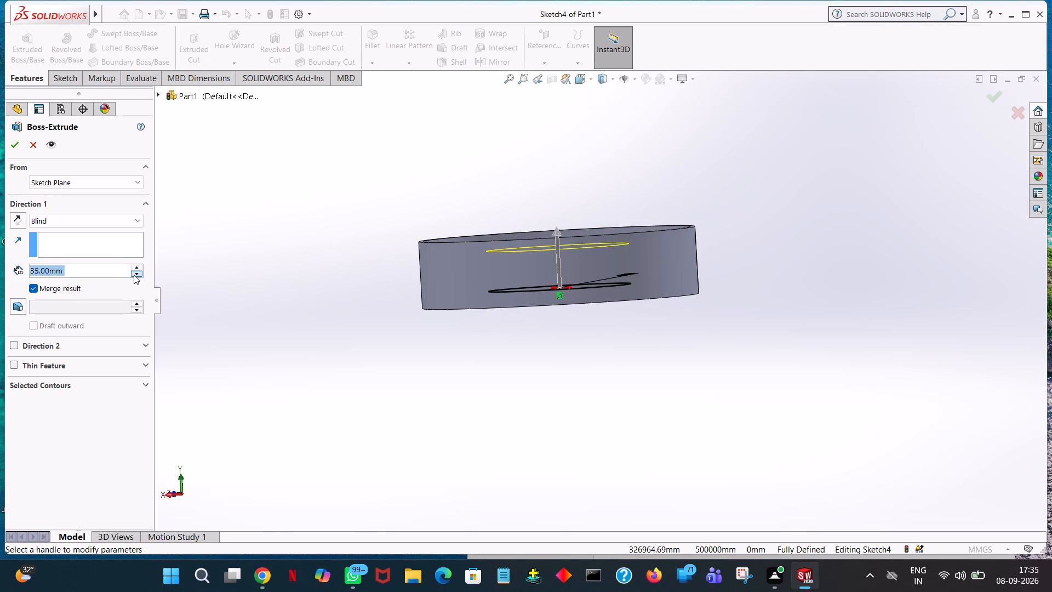
click(134, 274)
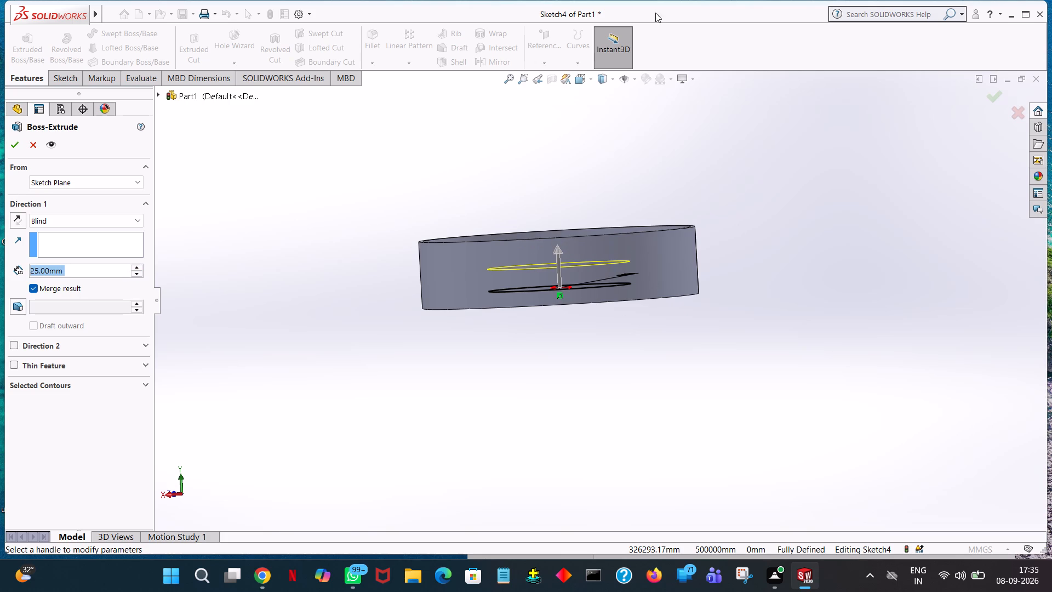
middle_drag(695, 125, 711, 246)
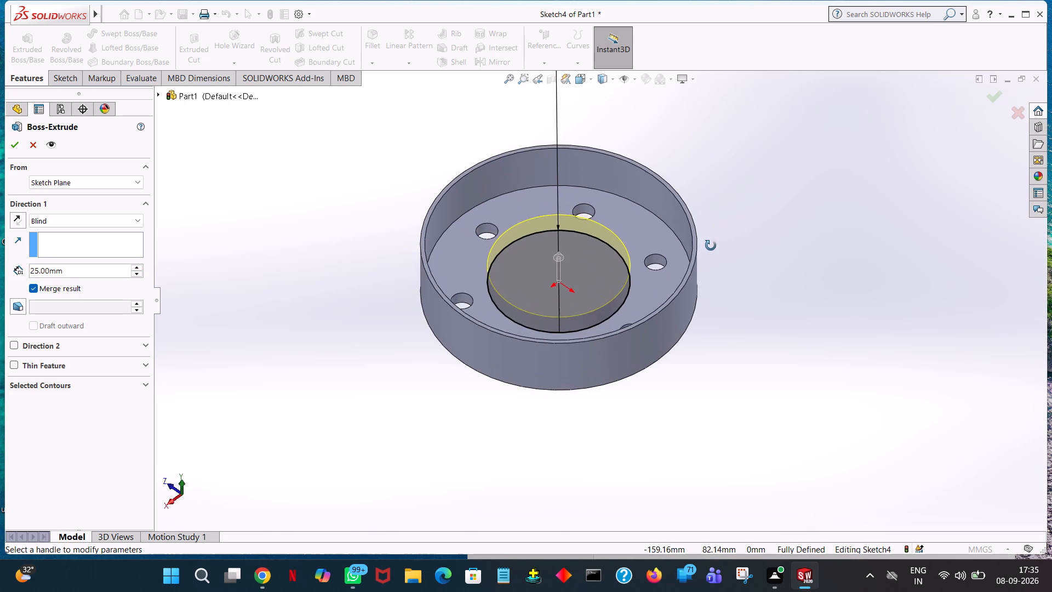
middle_drag(711, 246, 711, 266)
click(19, 144)
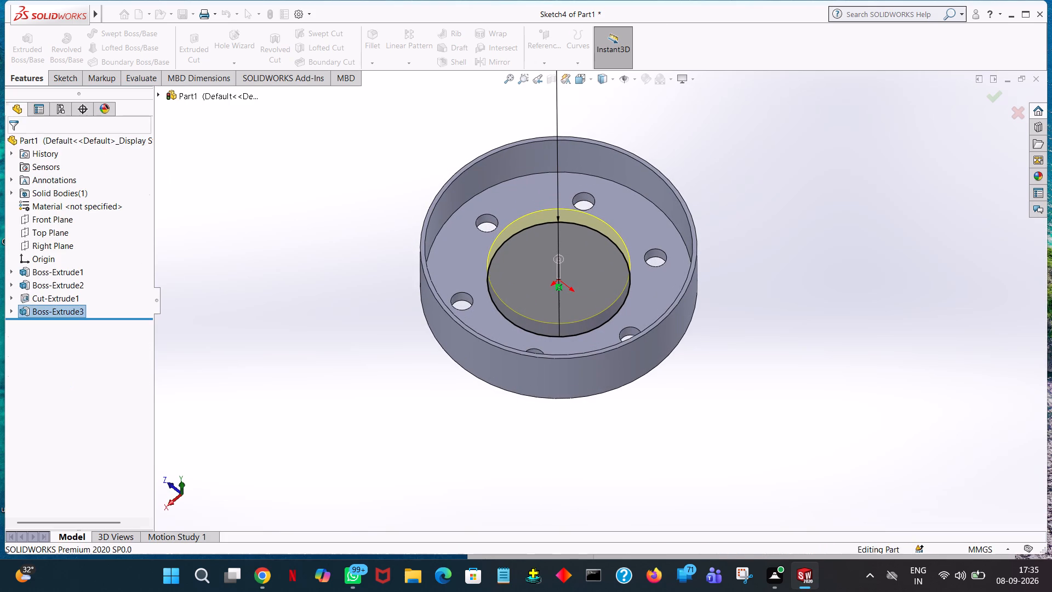
click(837, 272)
Start a boss extrude sketch on the top face of the 160 mm boss and draw an origin-centred circle about 142 mm in diameter.
middle_drag(845, 272, 879, 390)
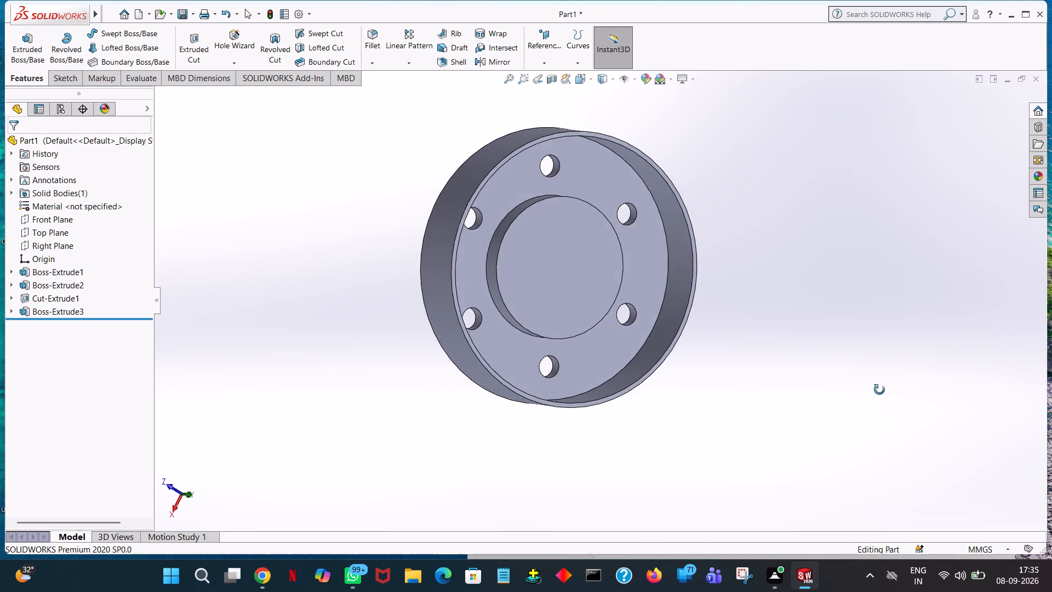
middle_drag(879, 390, 845, 331)
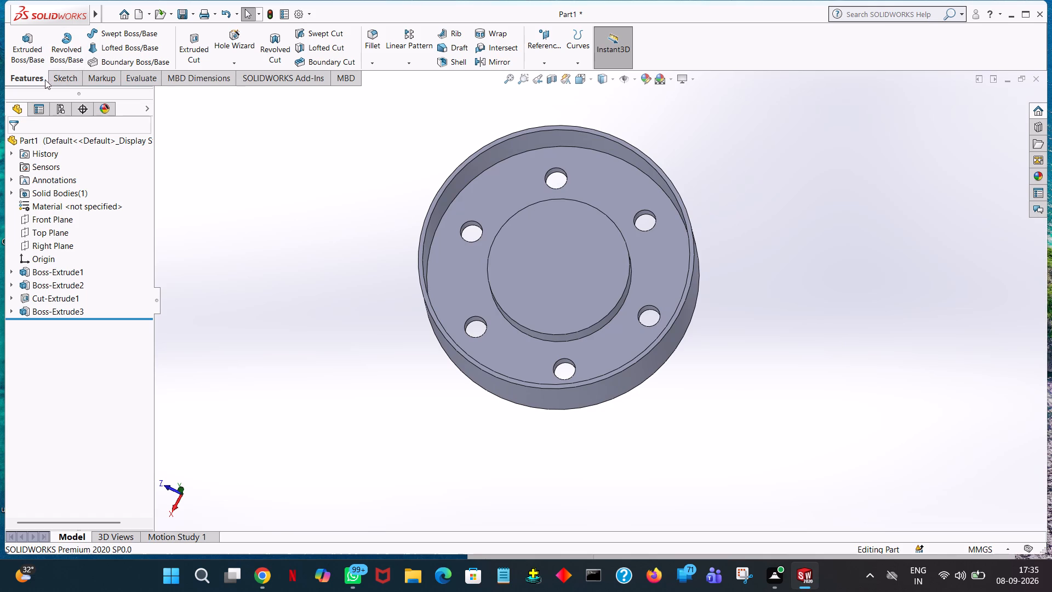
click(24, 45)
click(521, 278)
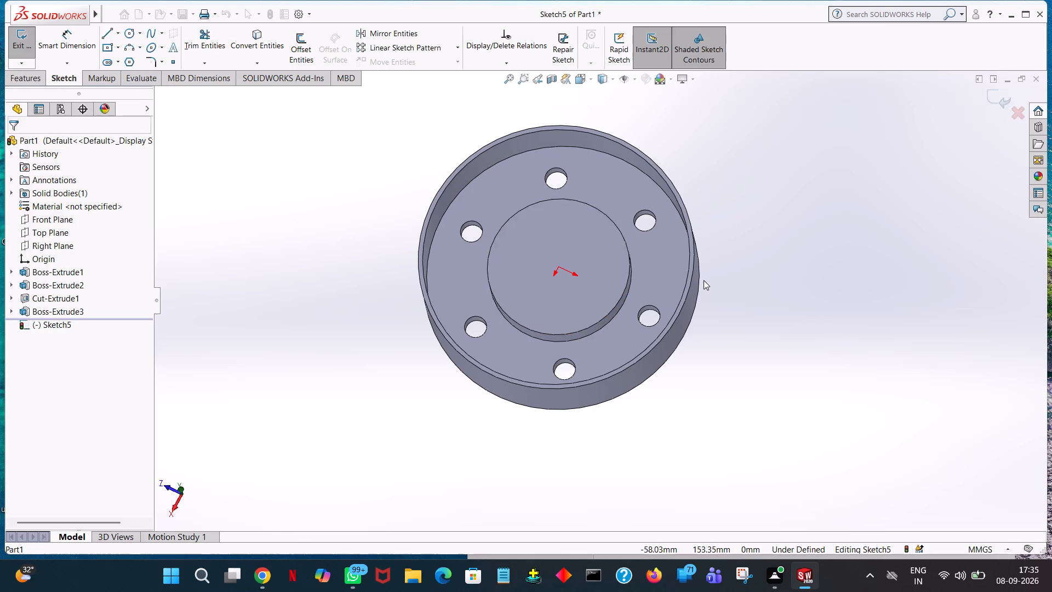
click(128, 32)
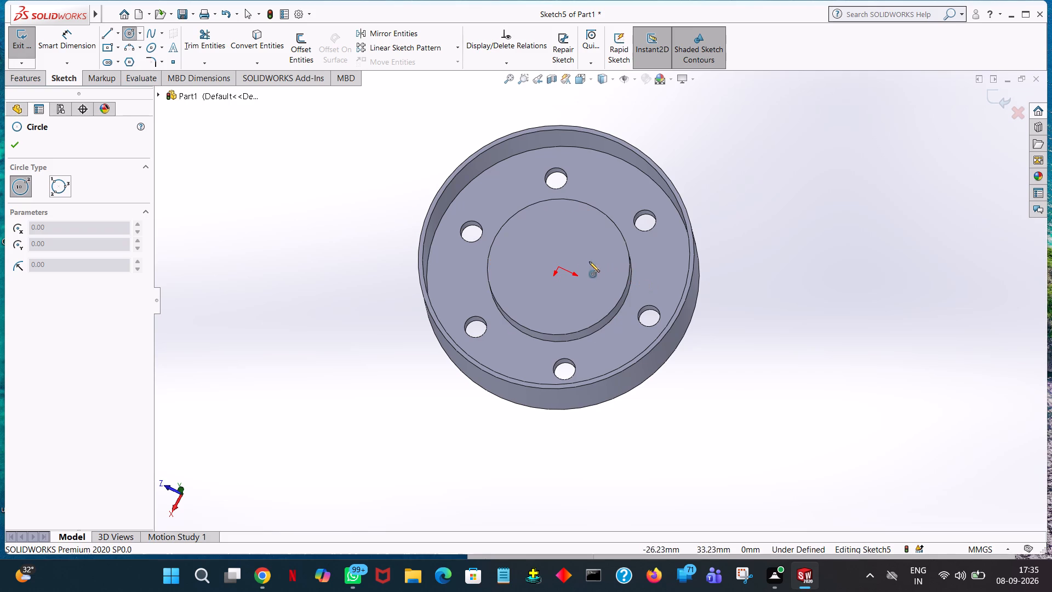
click(559, 267)
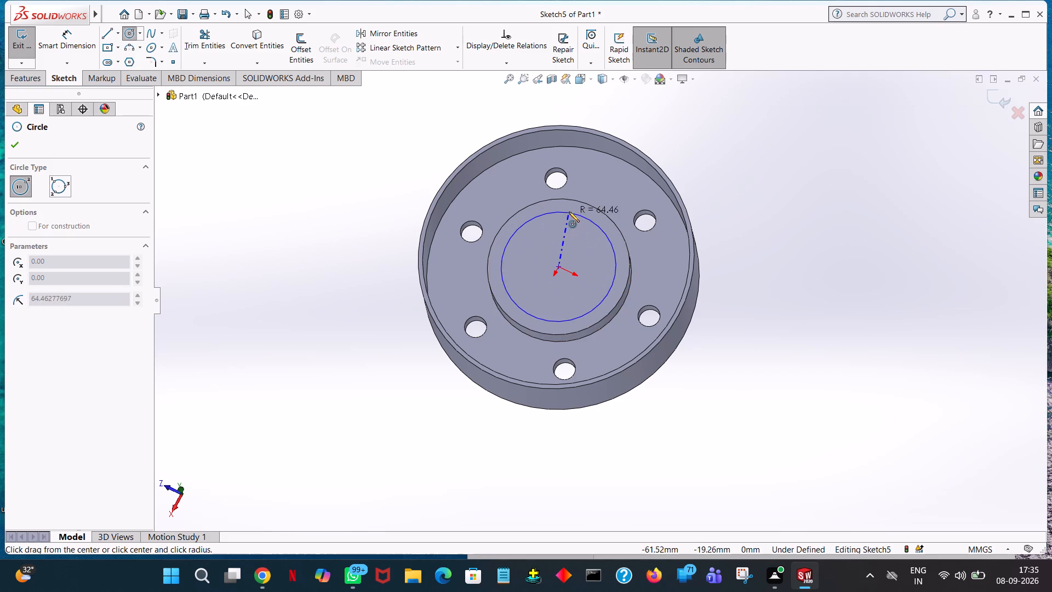
click(569, 207)
click(14, 149)
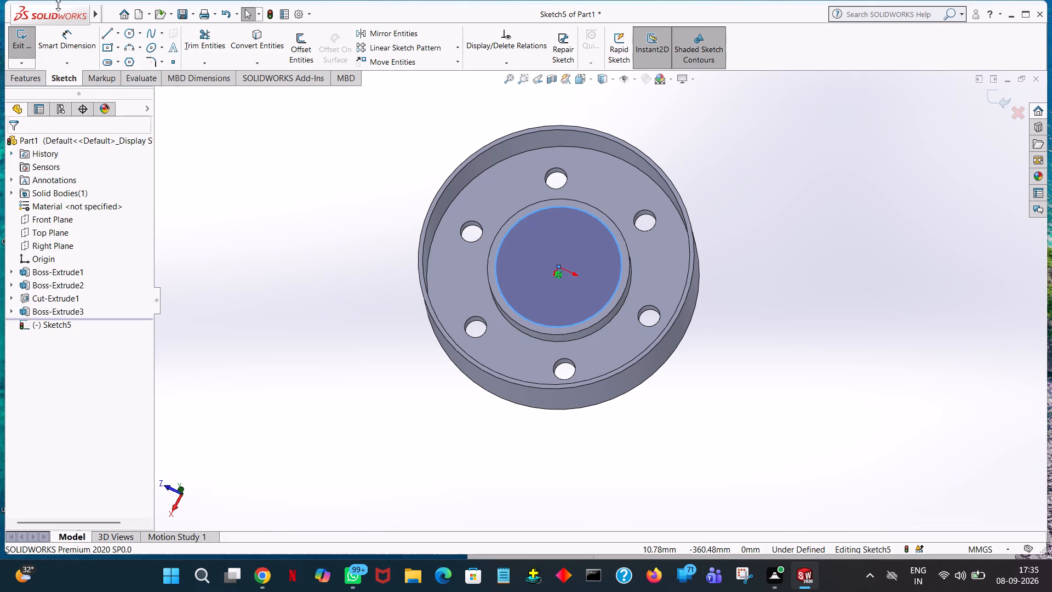
Dimension the circle on top of the boss with a diameter of 150 mm.
click(67, 30)
click(579, 207)
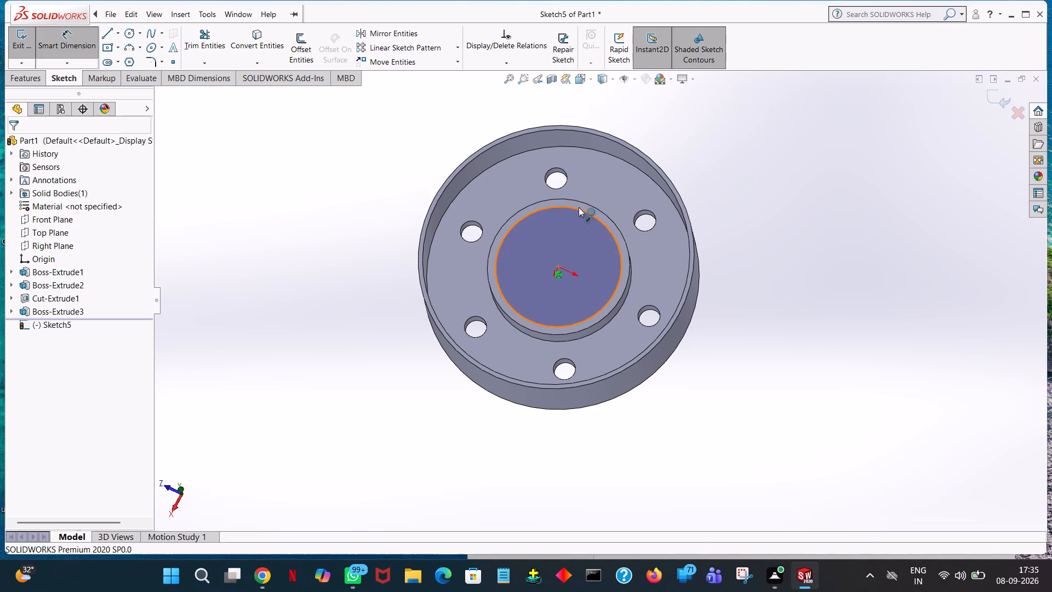
click(759, 195)
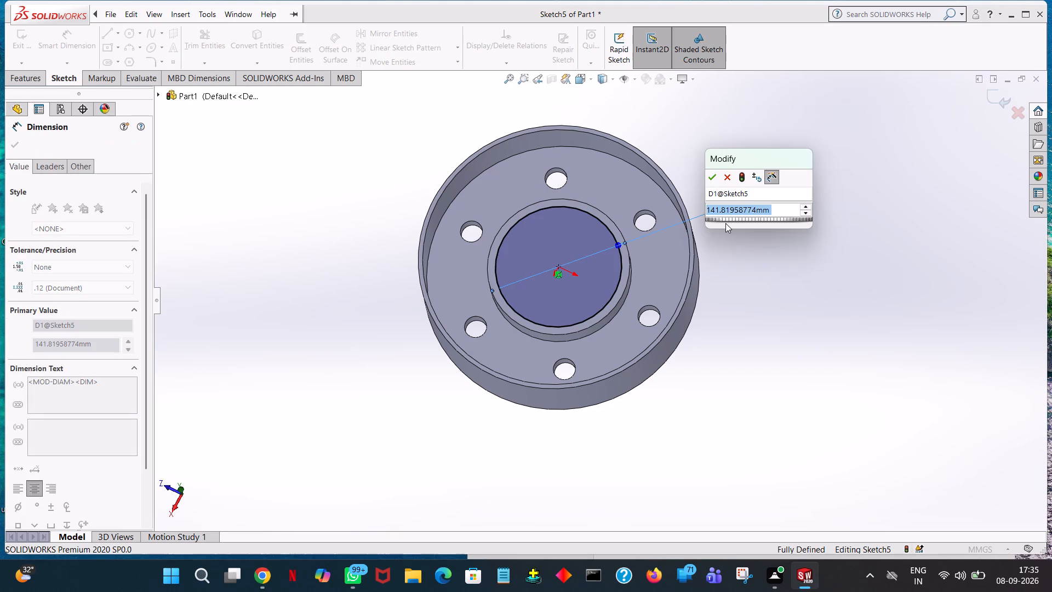
text(150)
key(Return)
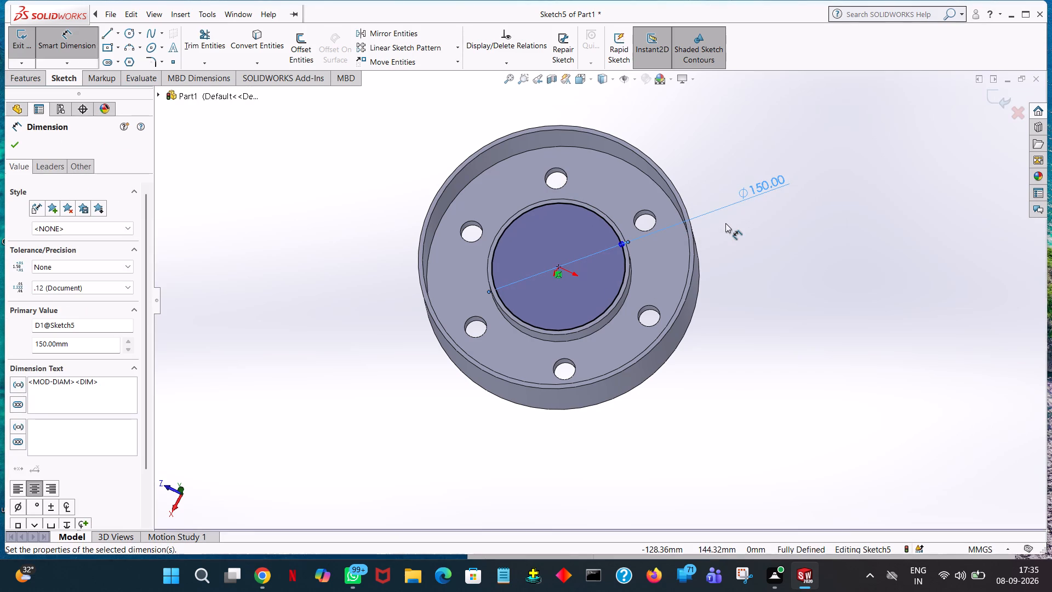
click(7, 149)
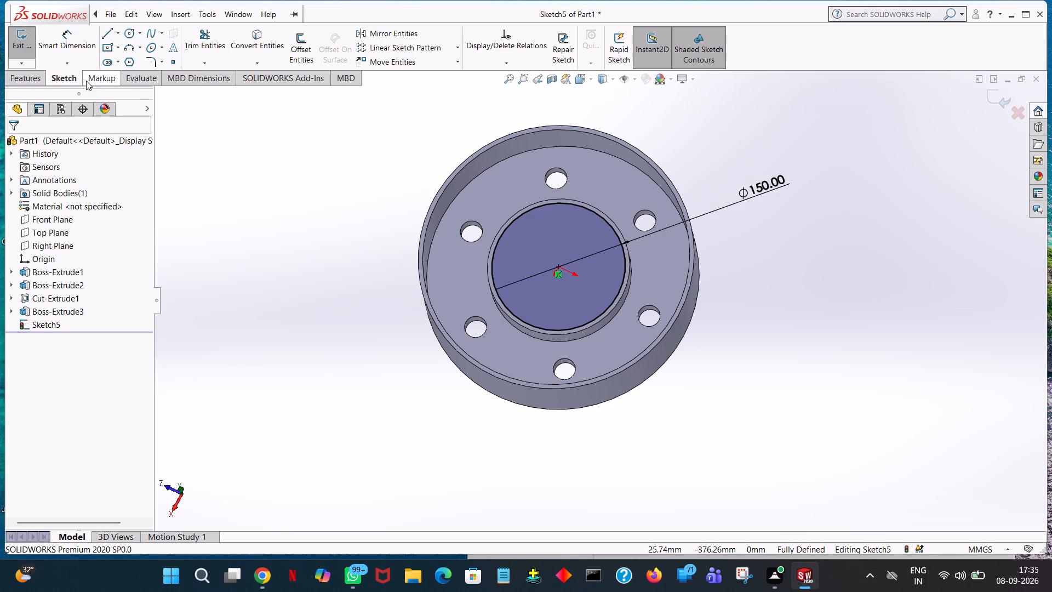
Boss-extrude the 150 mm circle upward from the 160 mm boss with a blind depth of 105 mm, merged with the body.
click(35, 81)
click(36, 49)
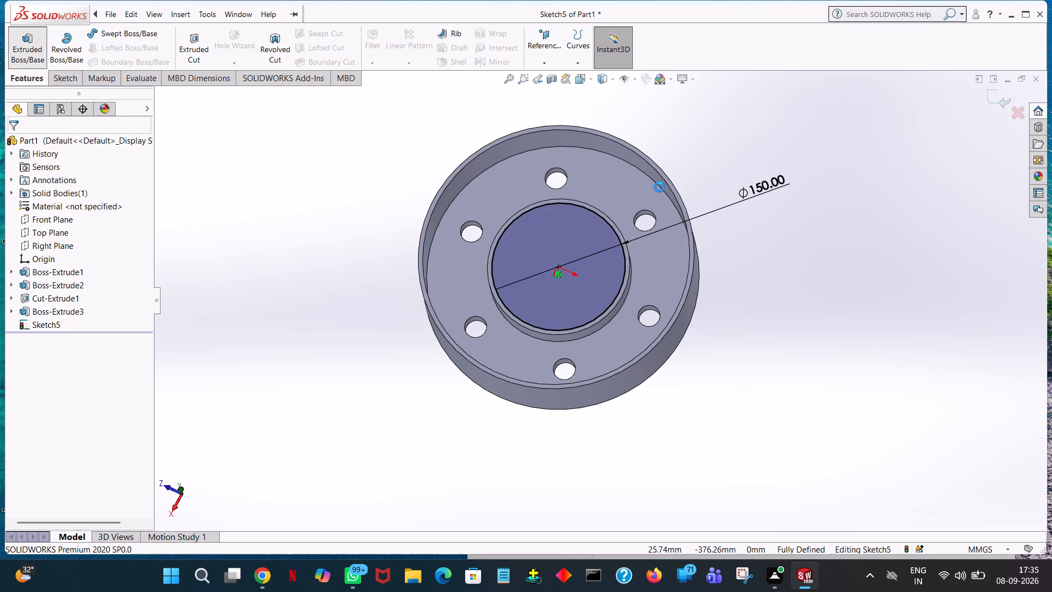
middle_drag(779, 345, 766, 158)
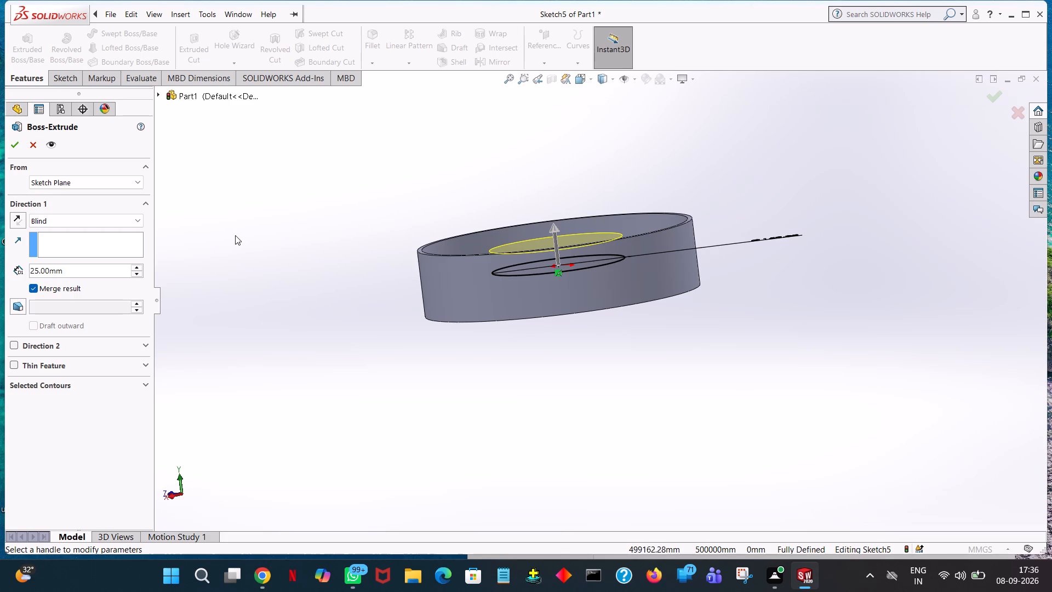
triple_click(137, 267)
triple_click(137, 267)
double_click(137, 267)
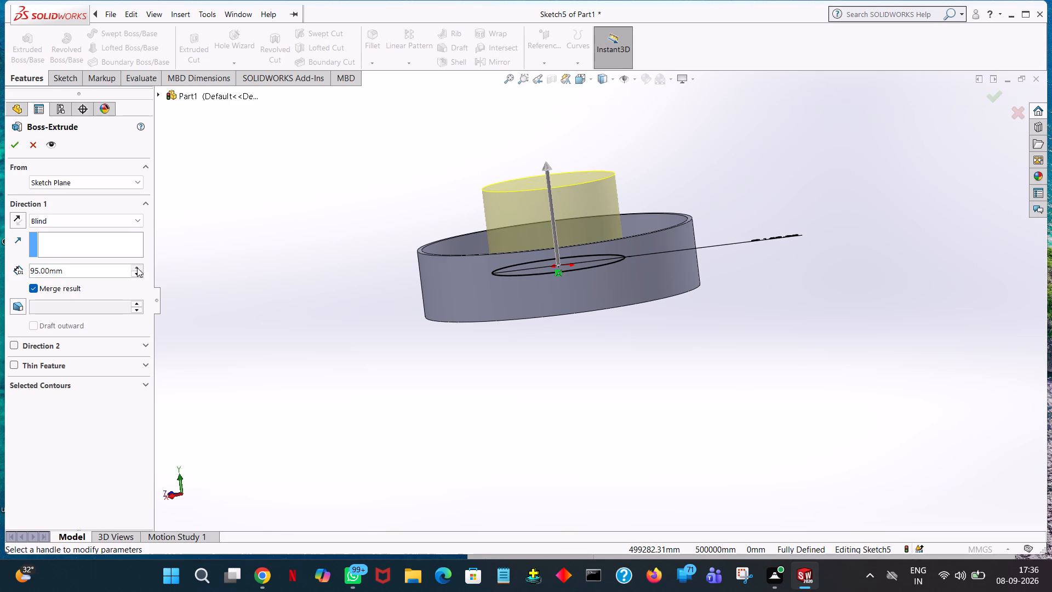
click(12, 141)
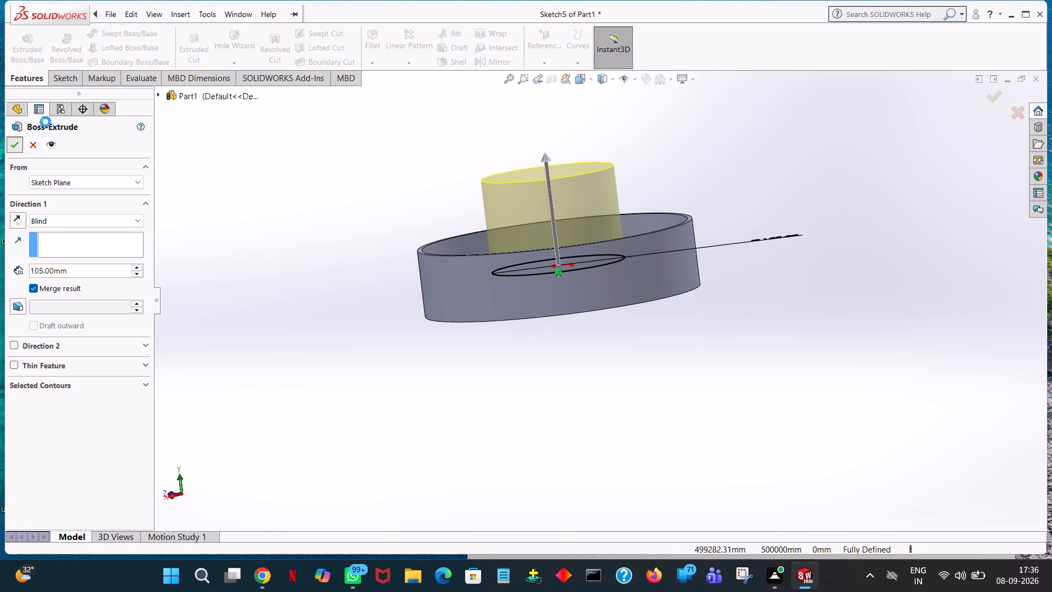
click(811, 195)
Start an extruded cut with a new sketch on the top face of the 150 mm cylinder.
middle_drag(813, 244, 824, 354)
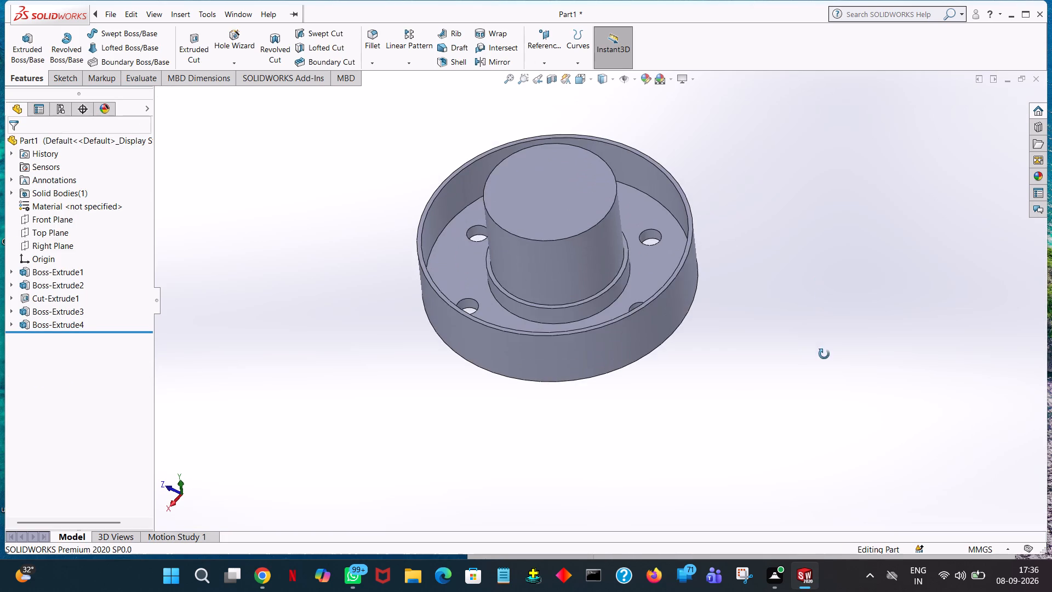
middle_drag(824, 354, 835, 422)
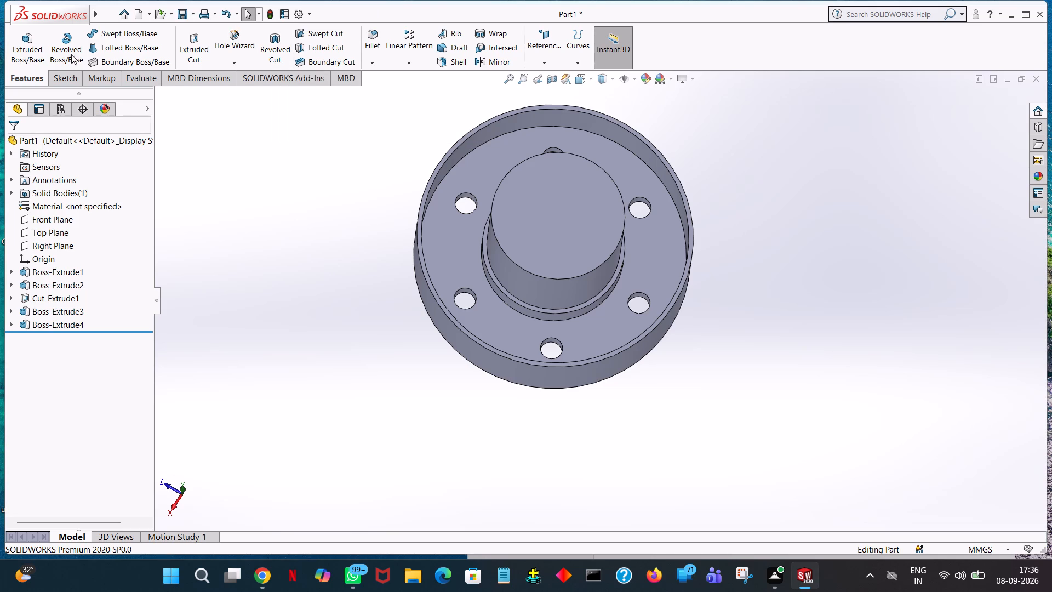
click(186, 40)
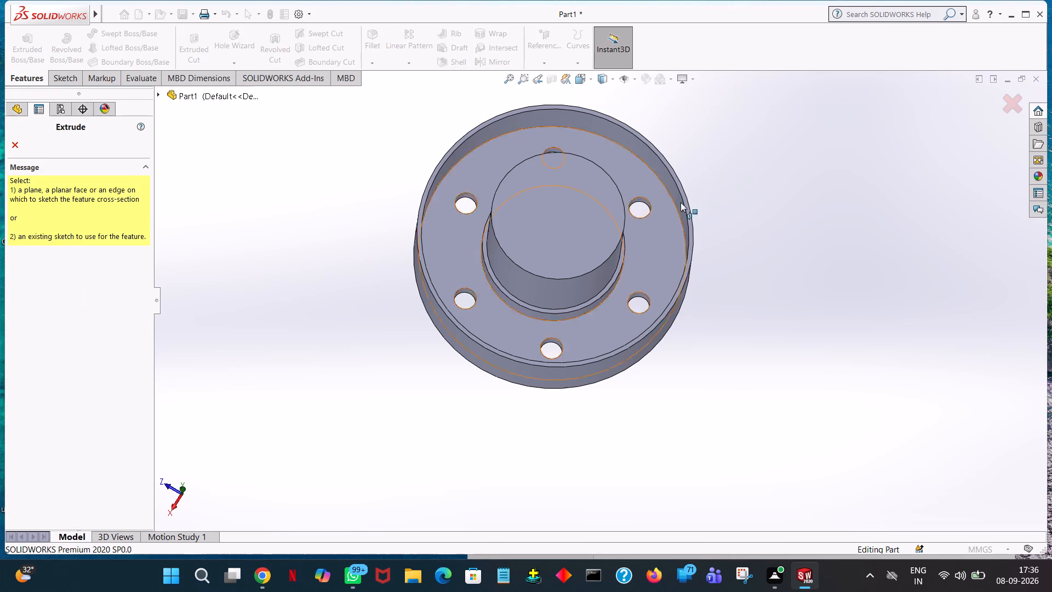
click(535, 185)
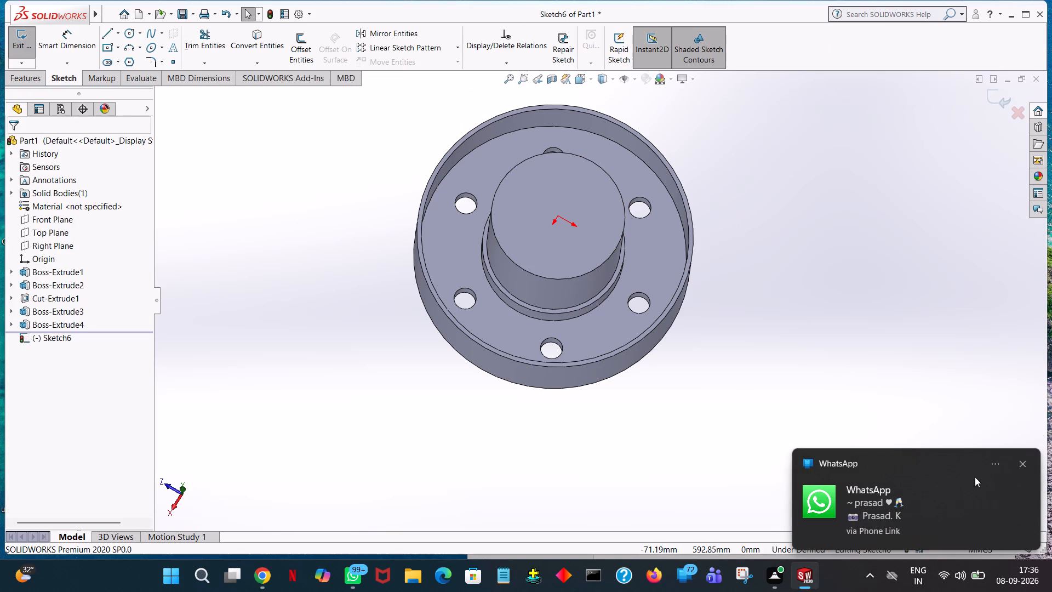
click(1024, 464)
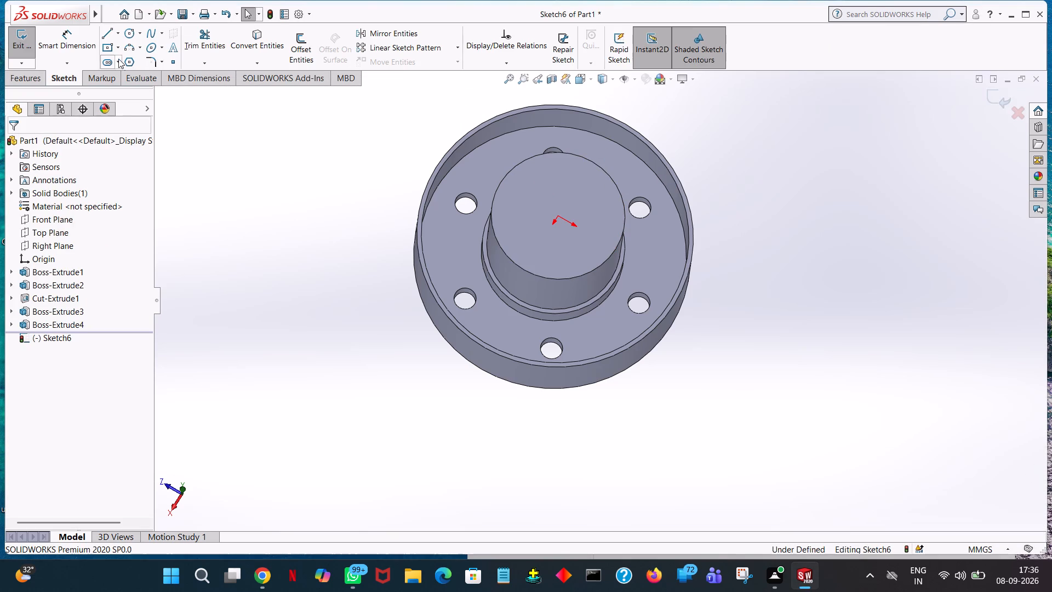
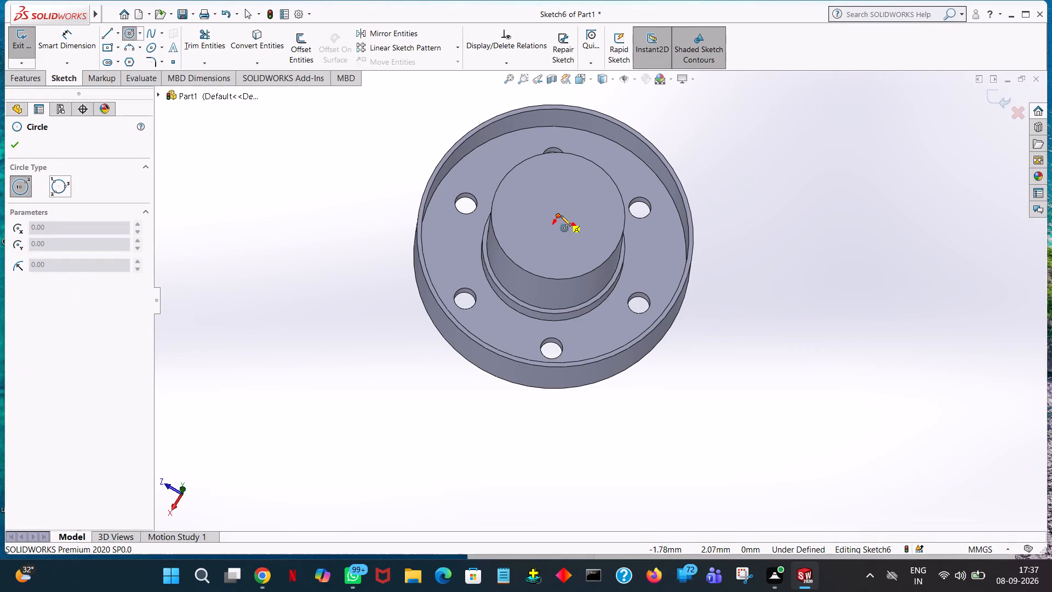
Draw a circle centred on the origin on the top face of the 150 mm cylinder.
click(558, 215)
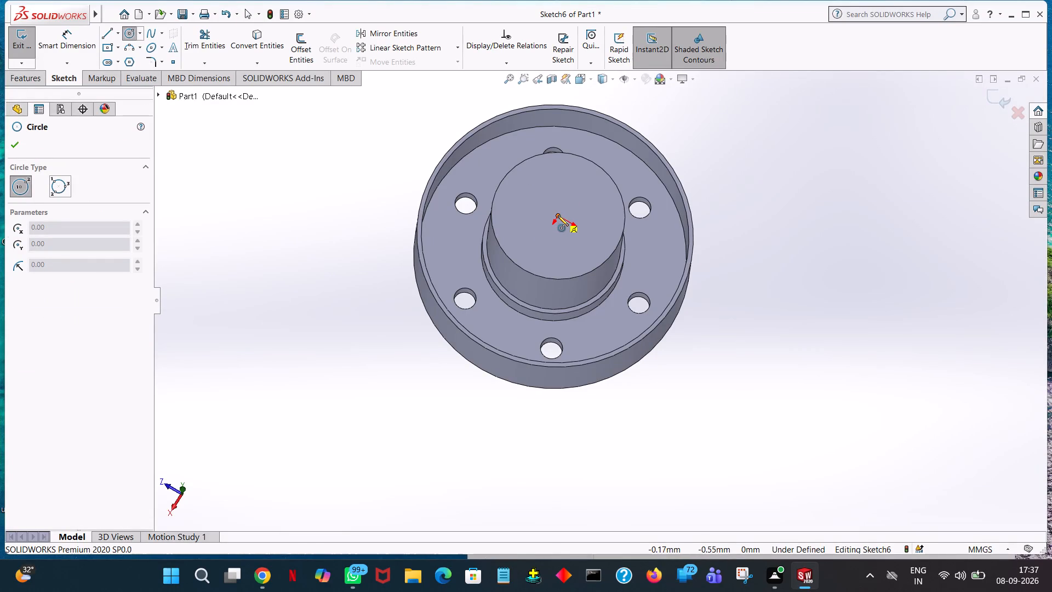
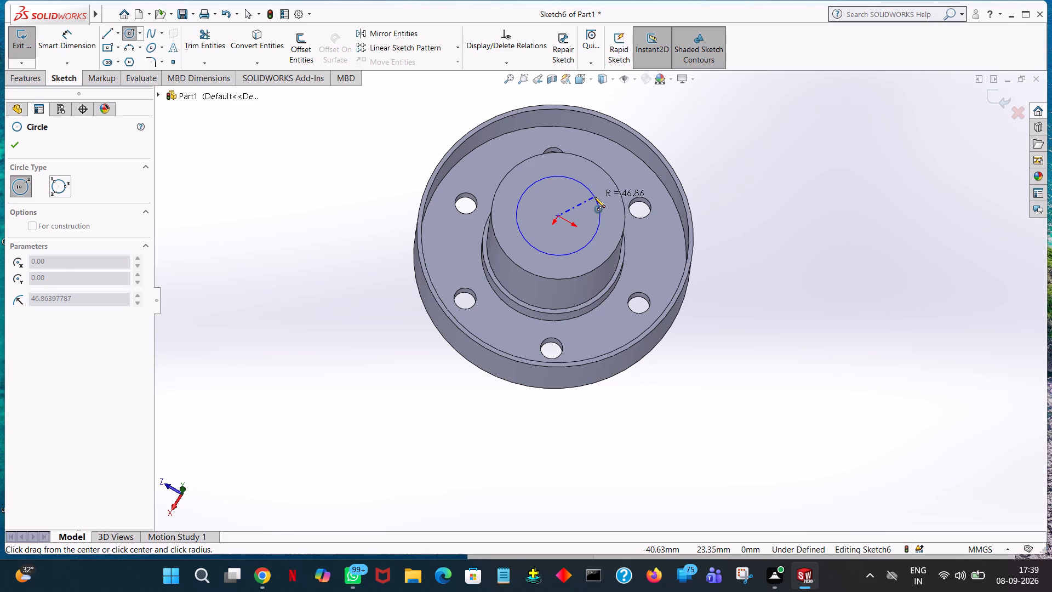
Finish the circle centred on the origin with a radius of 35 mm.
click(595, 193)
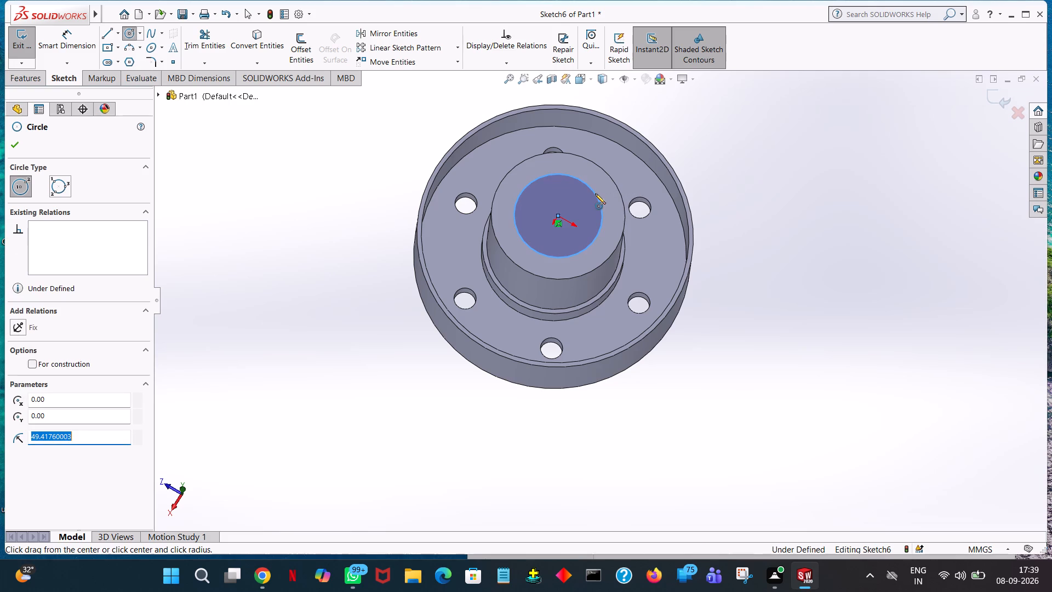
text(35)
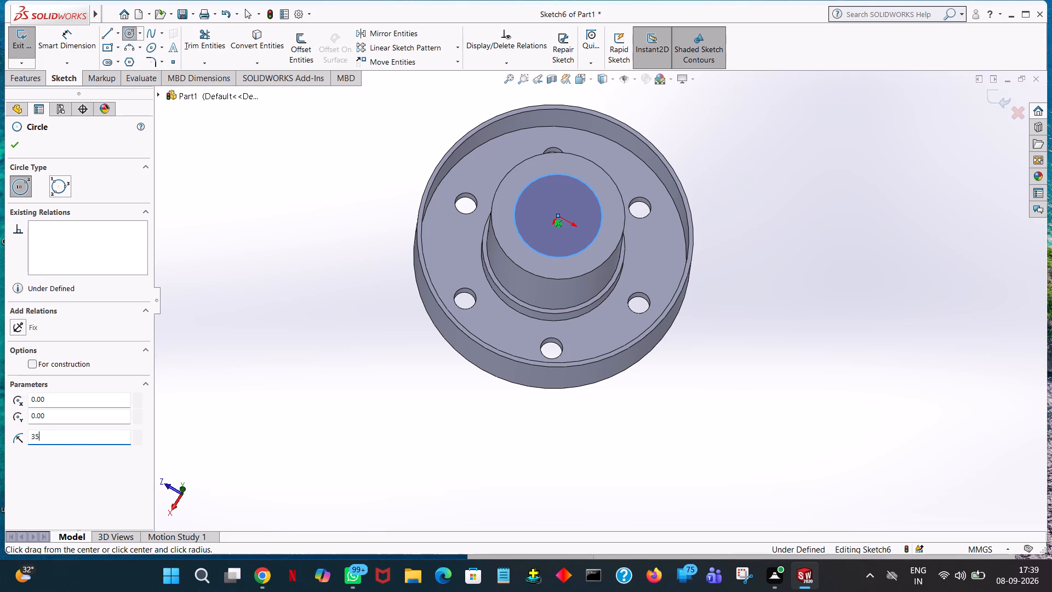
key(Return)
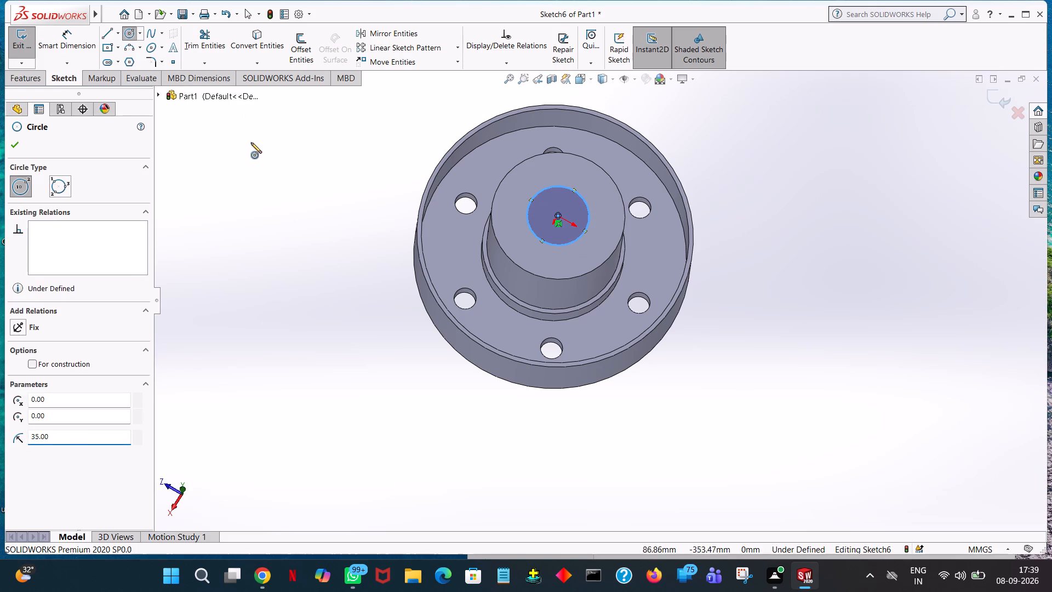
click(255, 162)
right_click(255, 164)
click(284, 177)
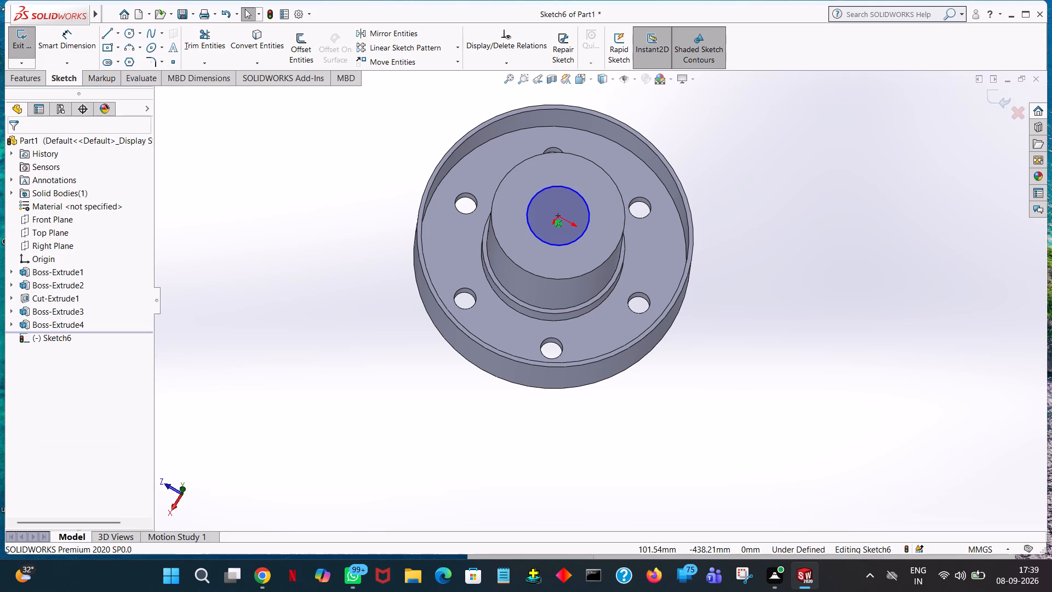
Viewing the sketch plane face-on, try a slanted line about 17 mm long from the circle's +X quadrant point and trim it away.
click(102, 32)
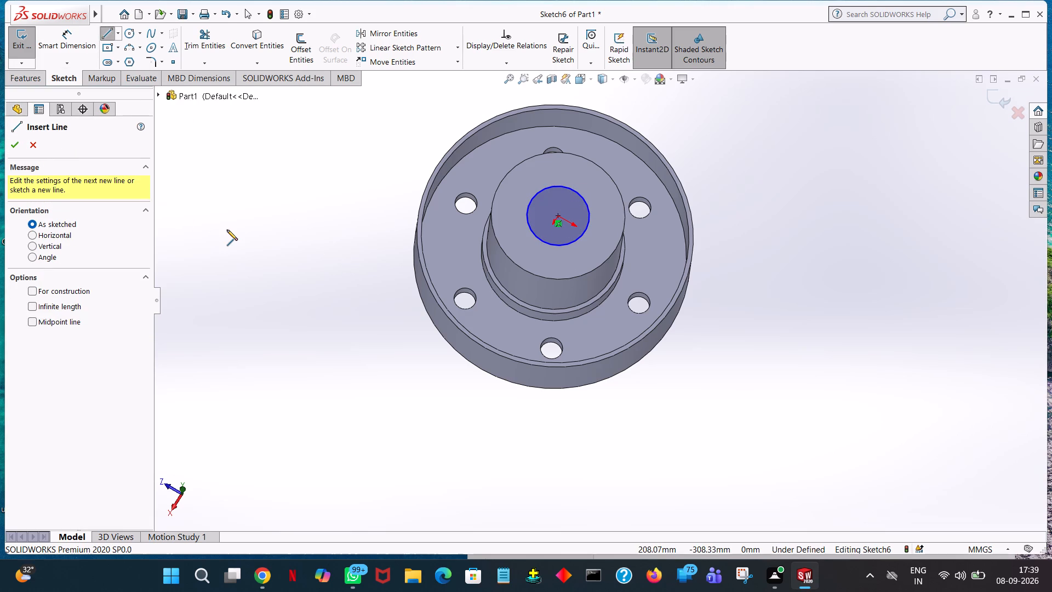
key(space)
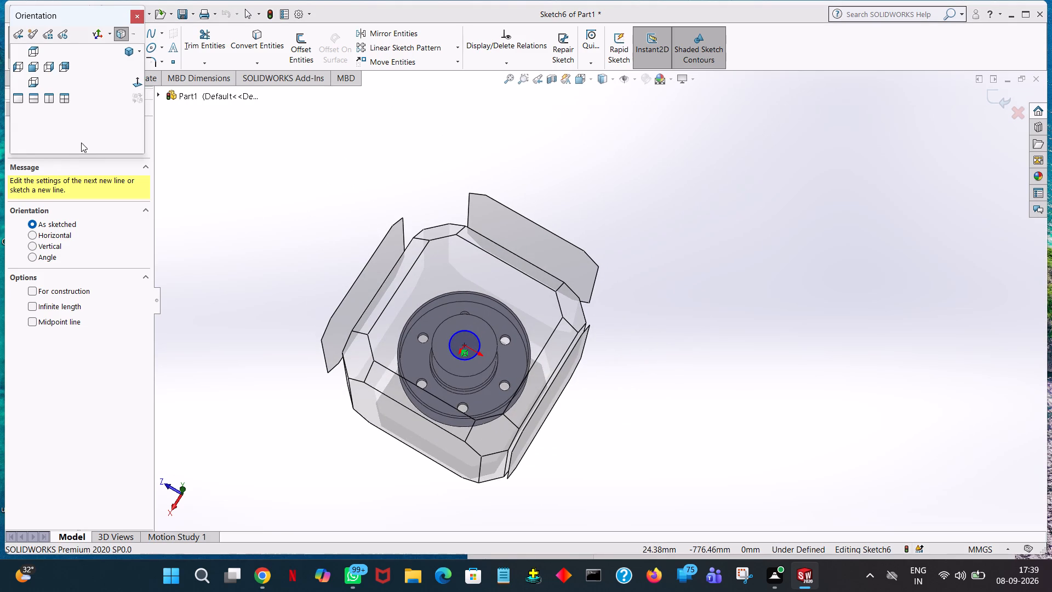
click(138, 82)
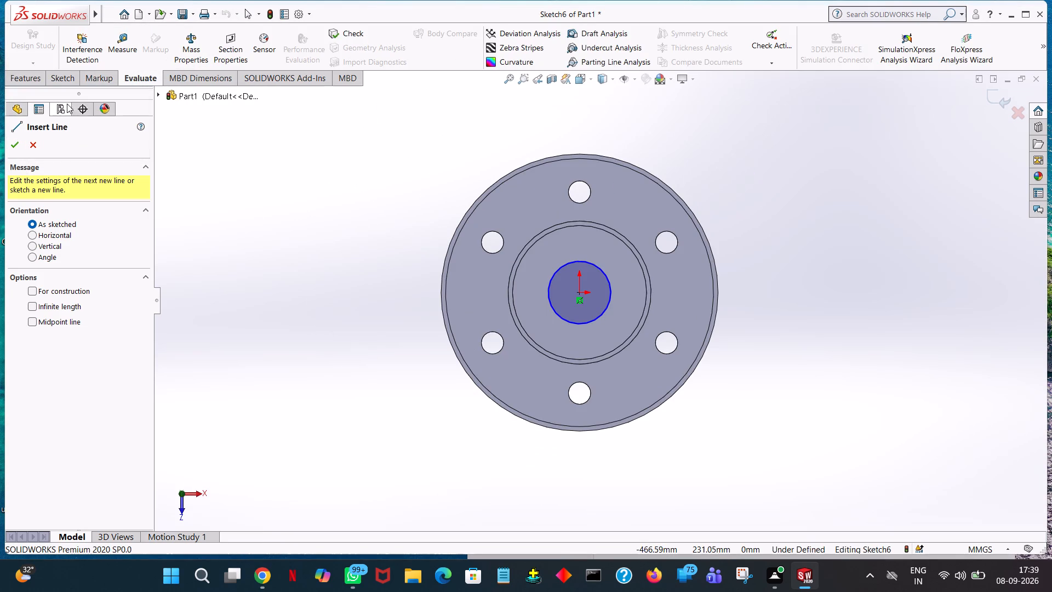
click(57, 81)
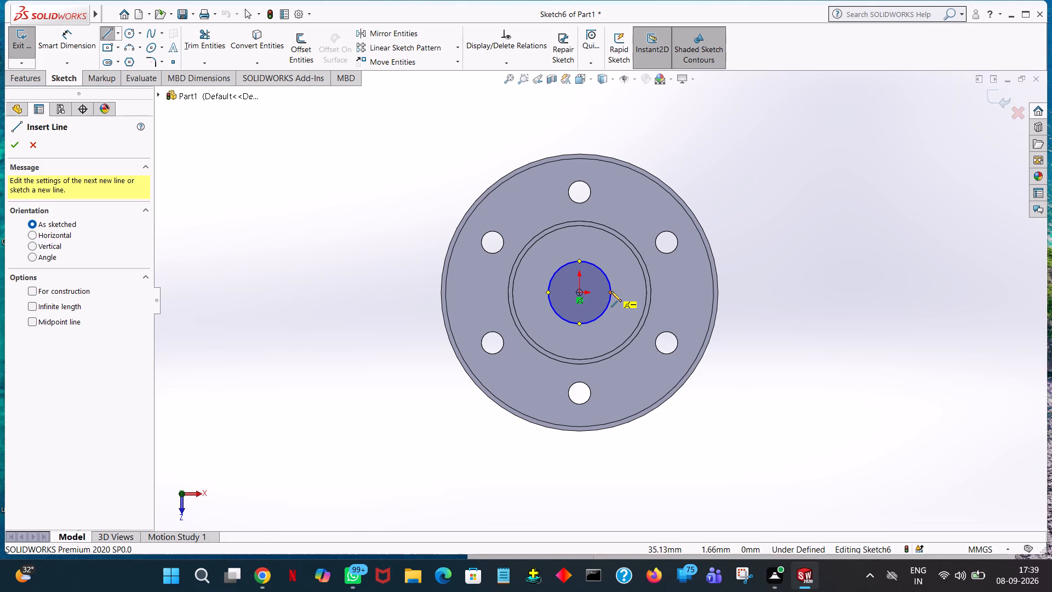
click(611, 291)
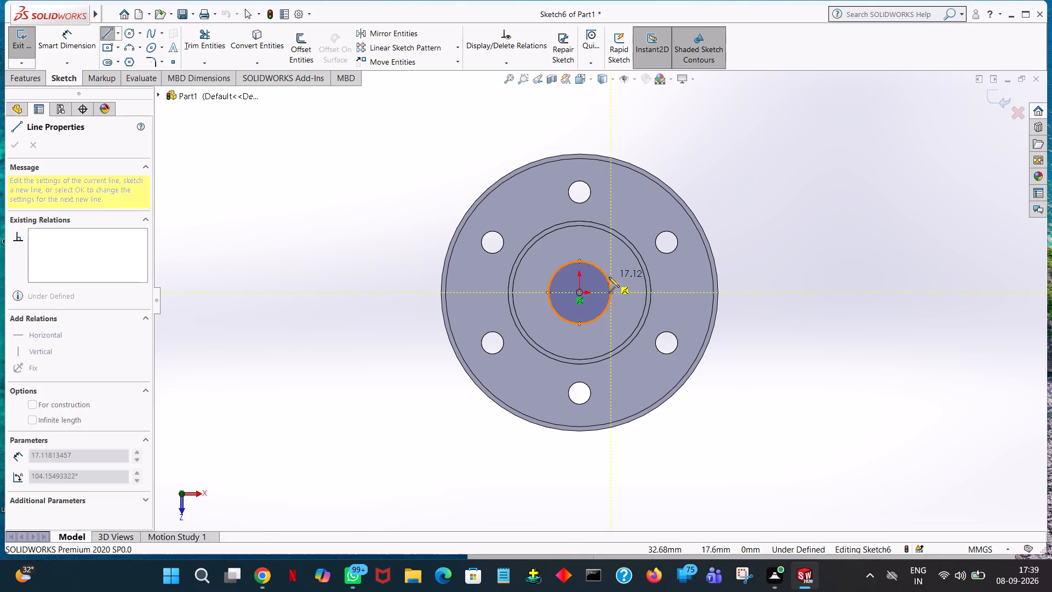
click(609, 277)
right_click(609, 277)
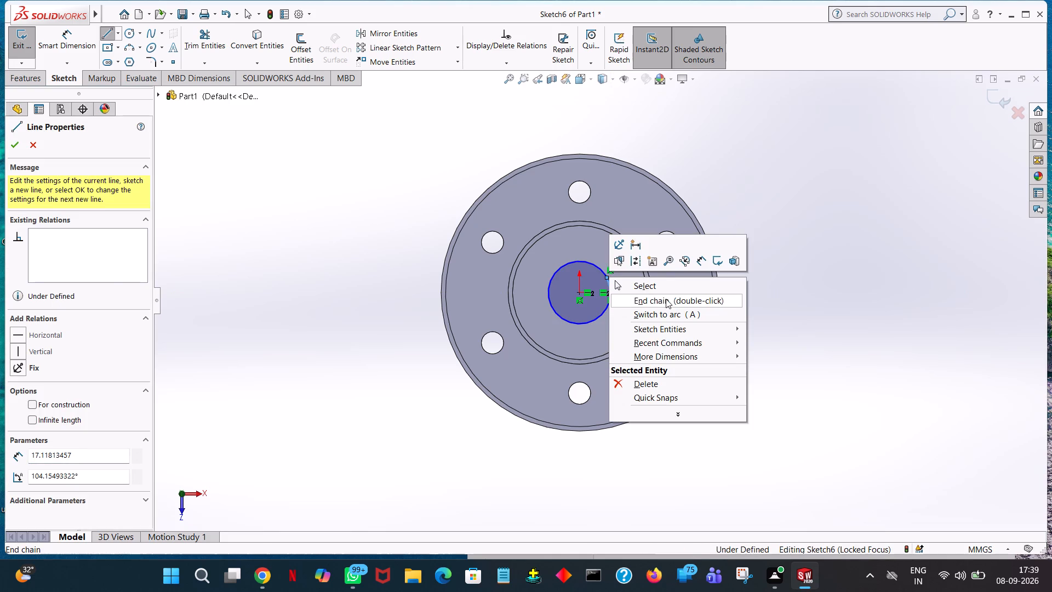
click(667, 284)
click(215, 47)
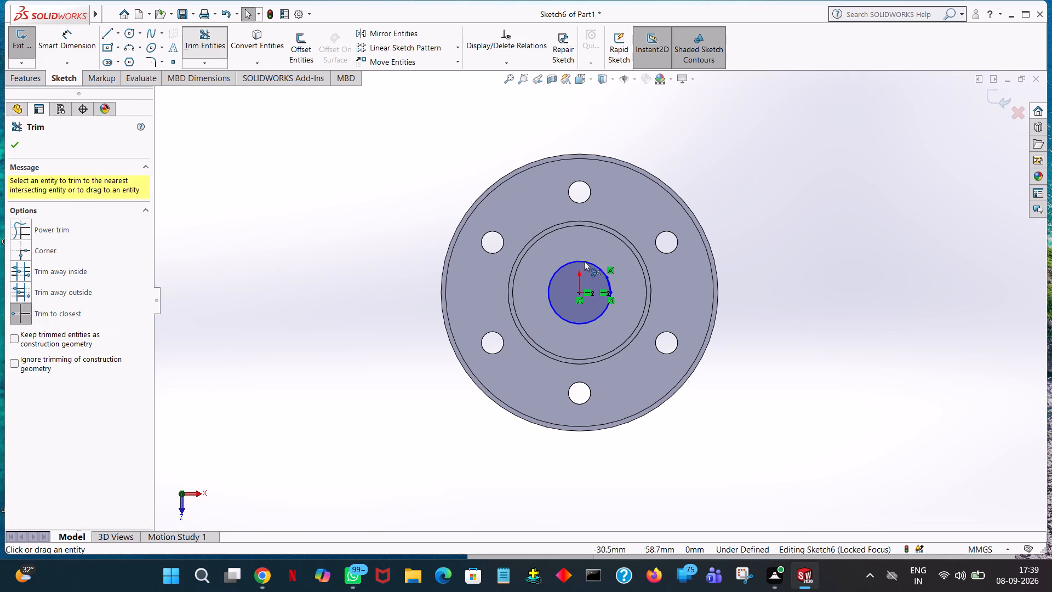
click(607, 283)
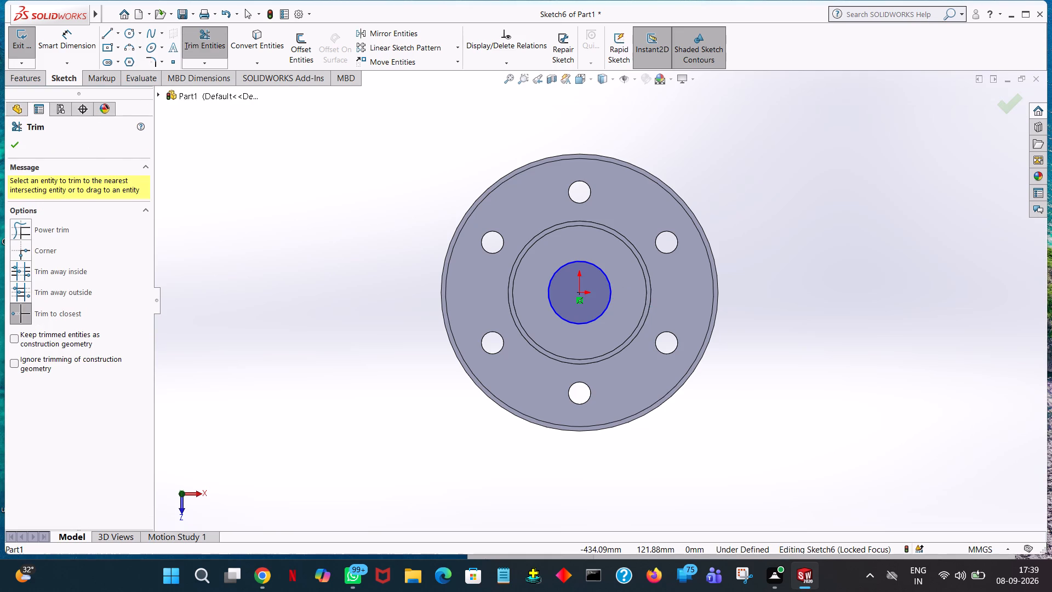
Draw a 10 mm vertical line upward from the 35 mm radius circle's +X quadrant point.
click(104, 32)
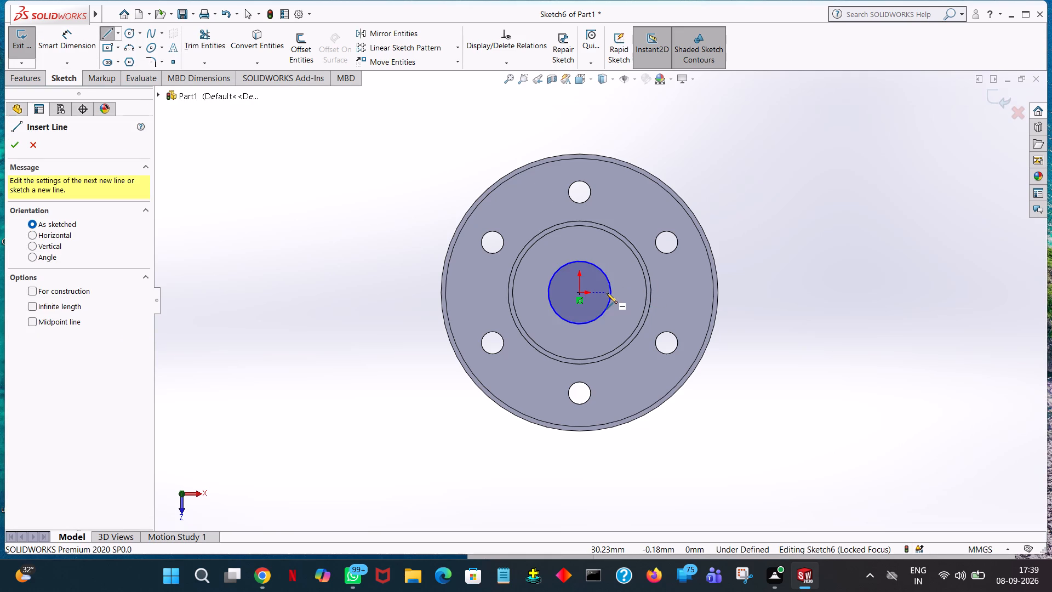
click(611, 293)
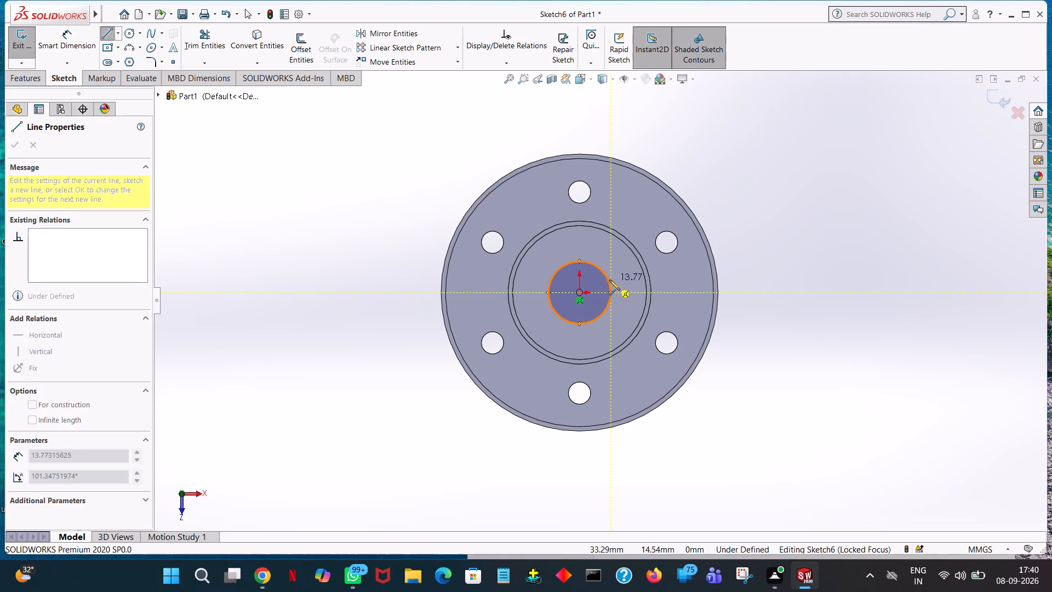
click(610, 261)
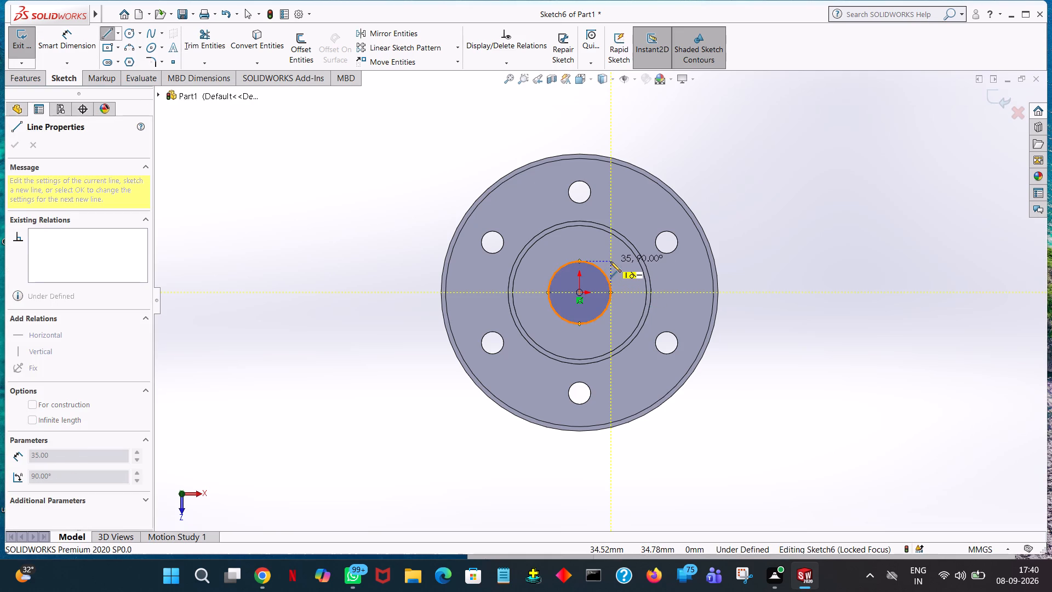
text(10)
key(Return)
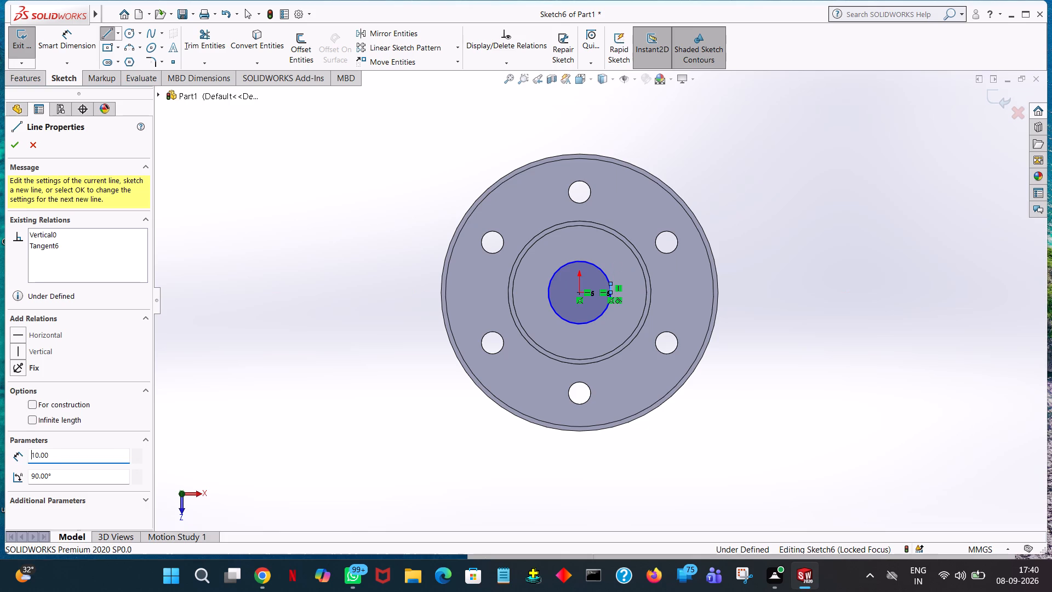
right_click(610, 261)
click(644, 277)
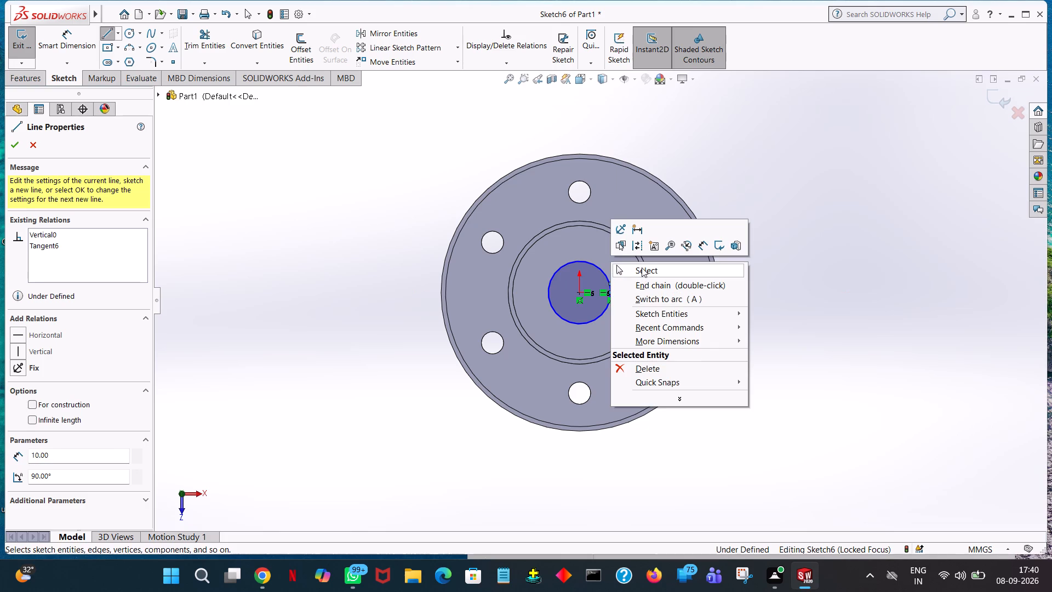
click(642, 267)
Draw a 10 mm vertical line downward from the same +X quadrant point of the circle.
click(114, 38)
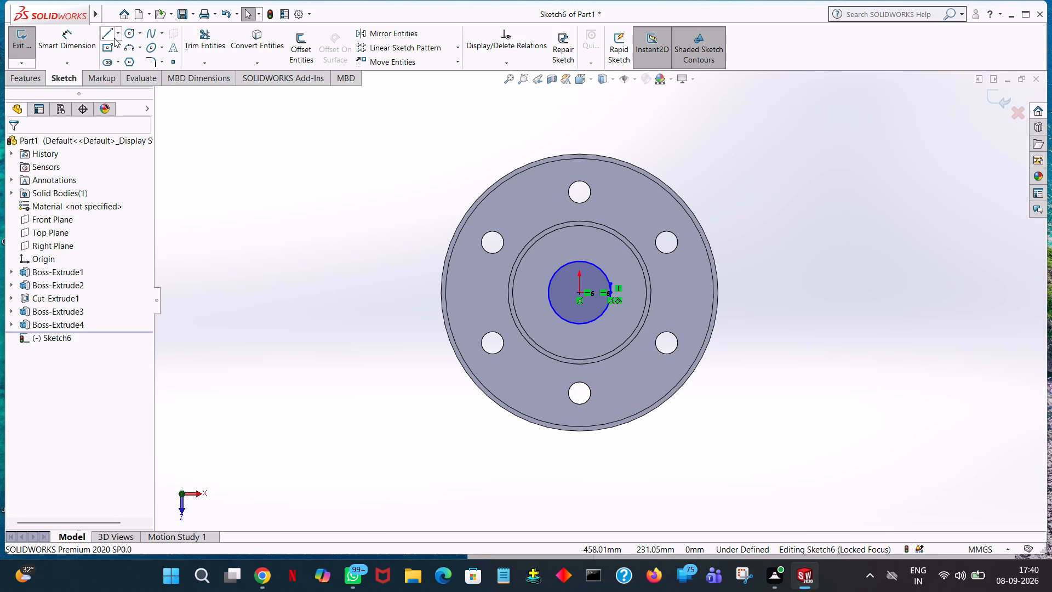
click(610, 293)
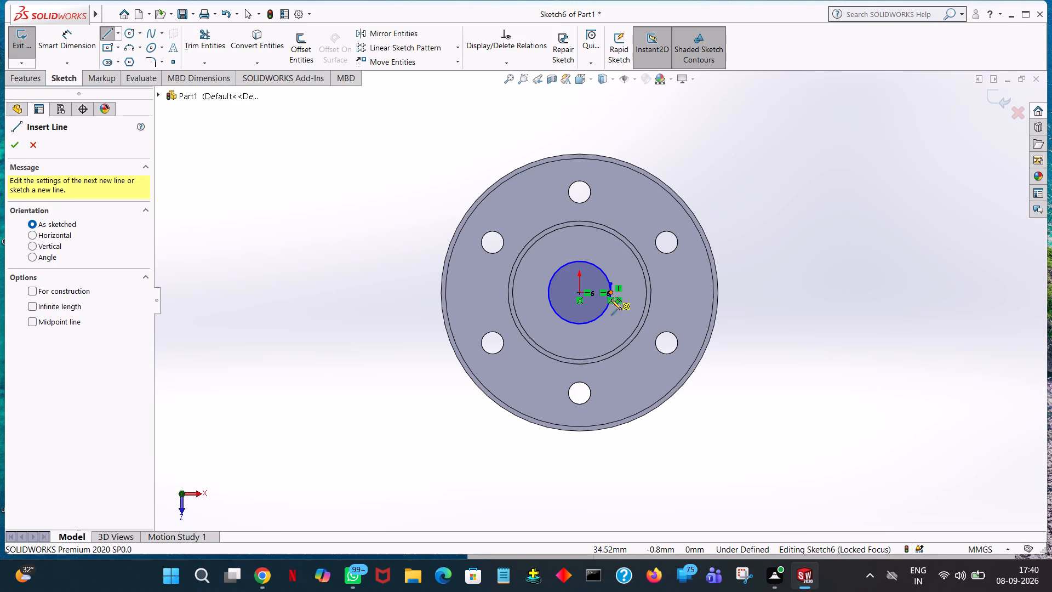
click(612, 318)
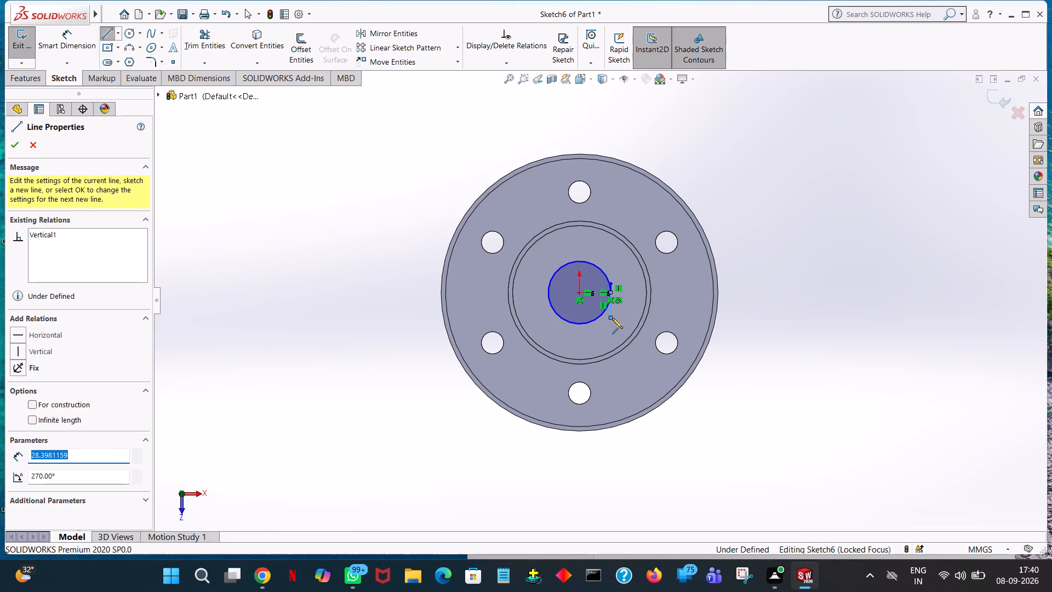
text(10)
key(Return)
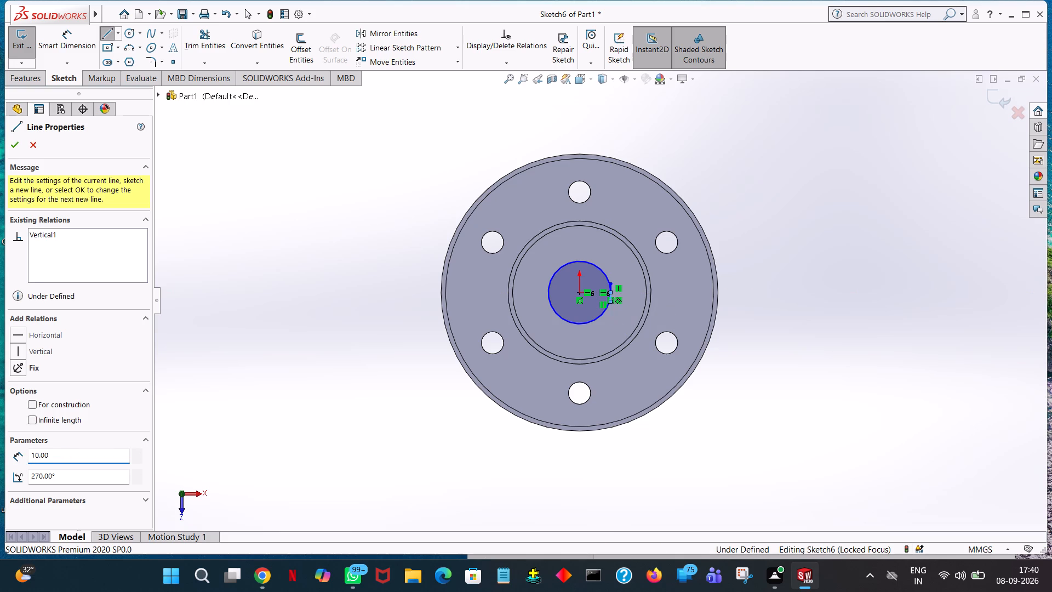
right_click(612, 318)
click(669, 323)
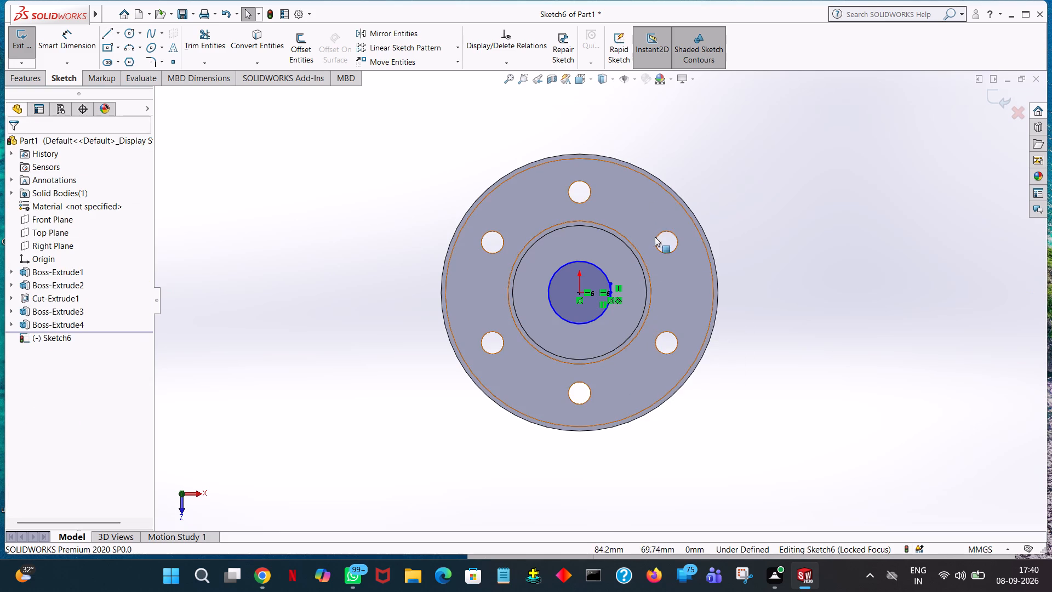
Draw horizontal lines about 7 mm and 18 mm long from the vertical lines' upper and lower ends, respectively, into the circle.
ctrl+scroll(681, 326, down, 5)
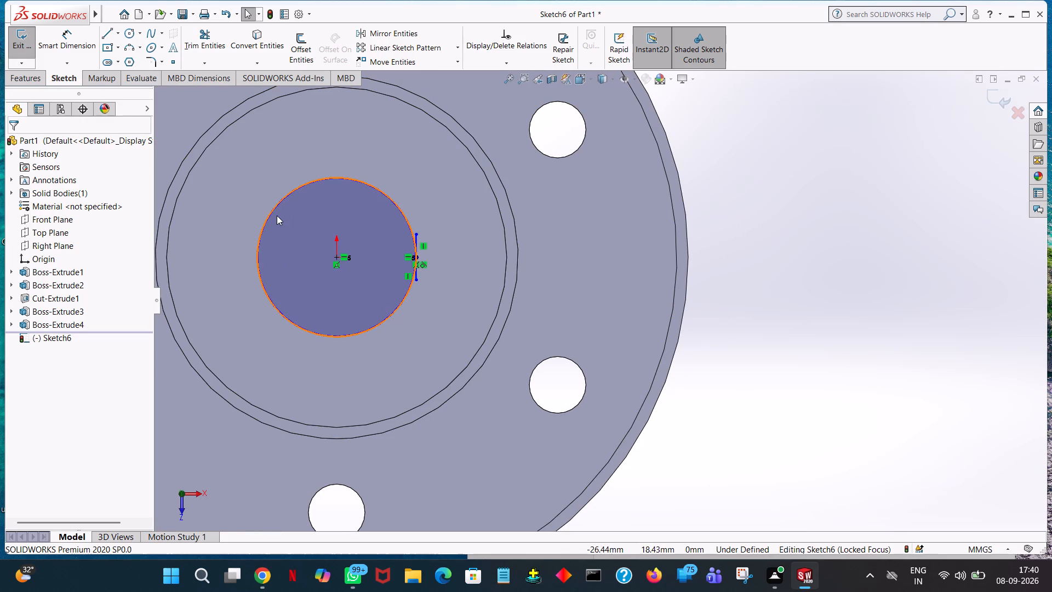
click(107, 40)
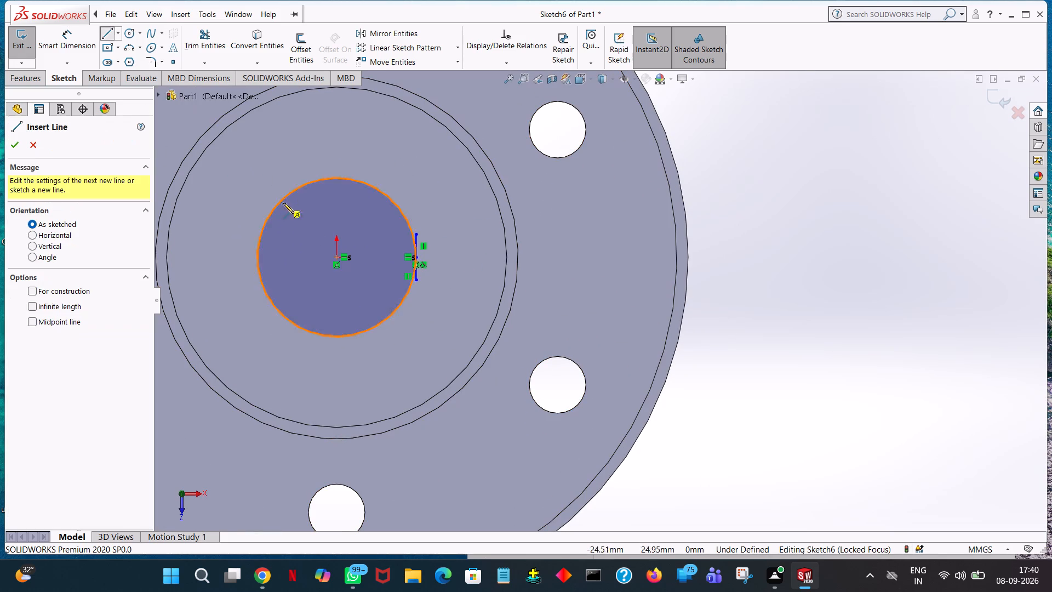
click(416, 235)
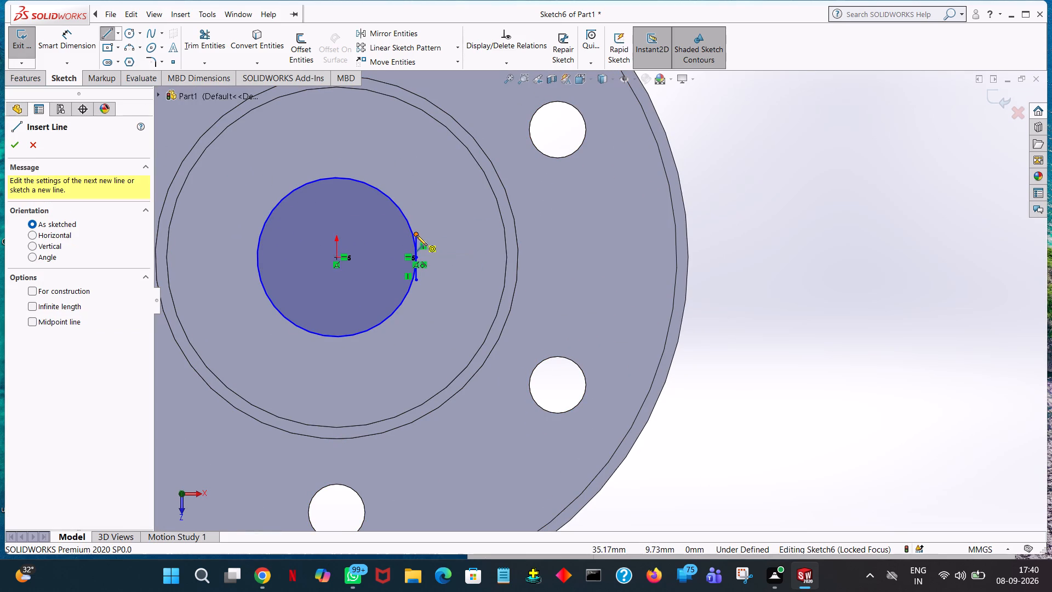
click(399, 235)
right_click(399, 235)
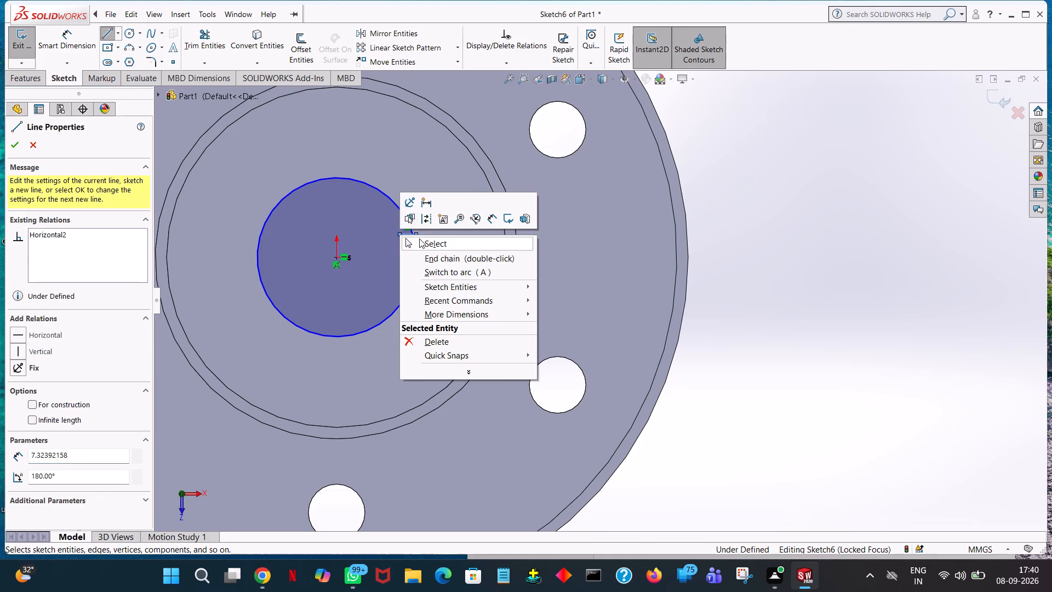
click(419, 238)
click(108, 38)
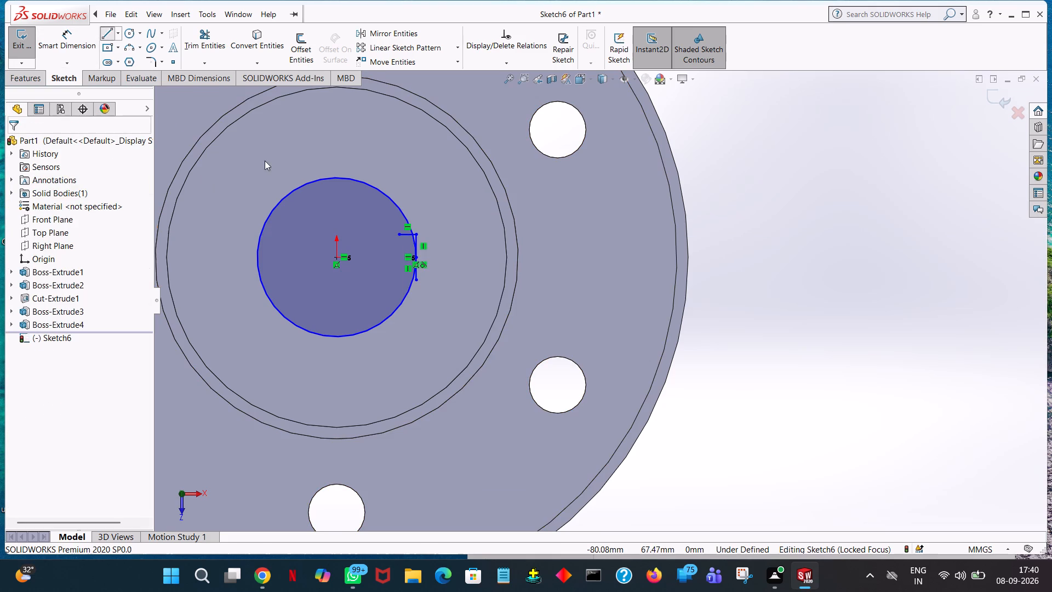
click(414, 280)
click(376, 279)
right_click(376, 279)
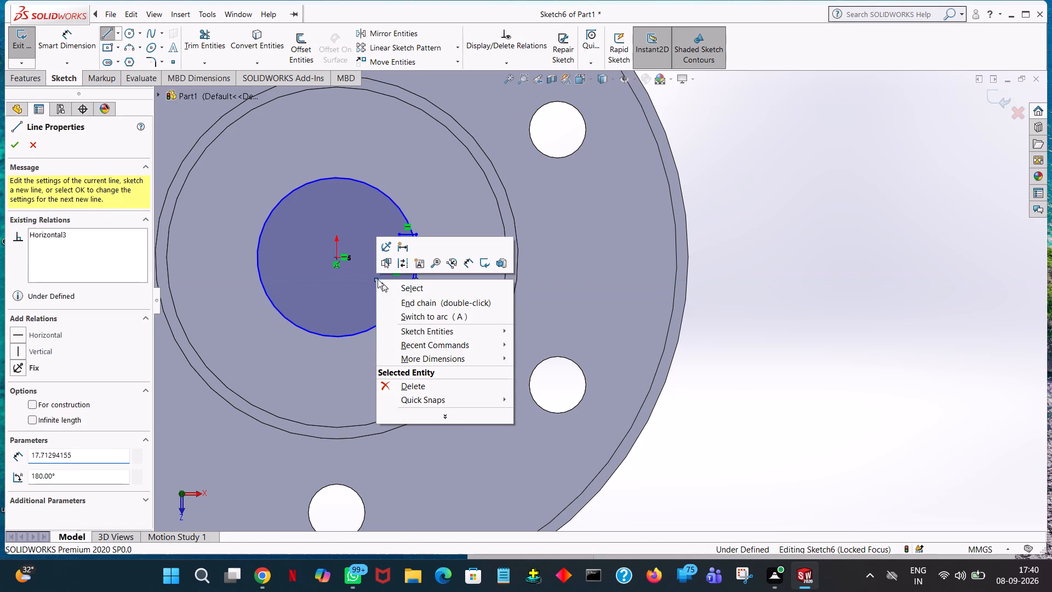
click(400, 285)
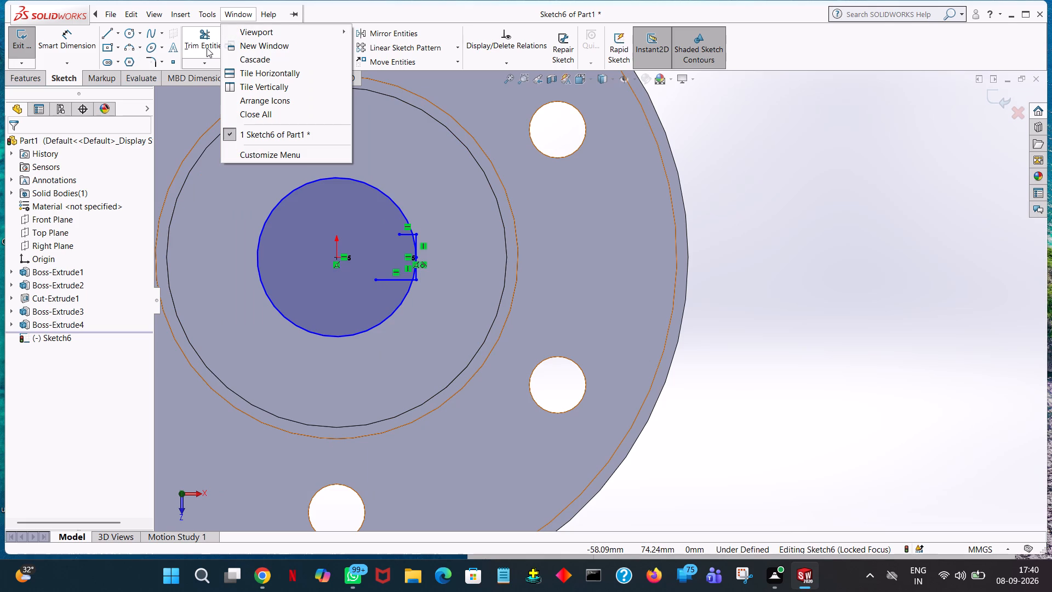
Trim the horizontal lines' ends inside the circle and the arc segments between them, leaving one closed profile with a flat-sided notch.
click(207, 48)
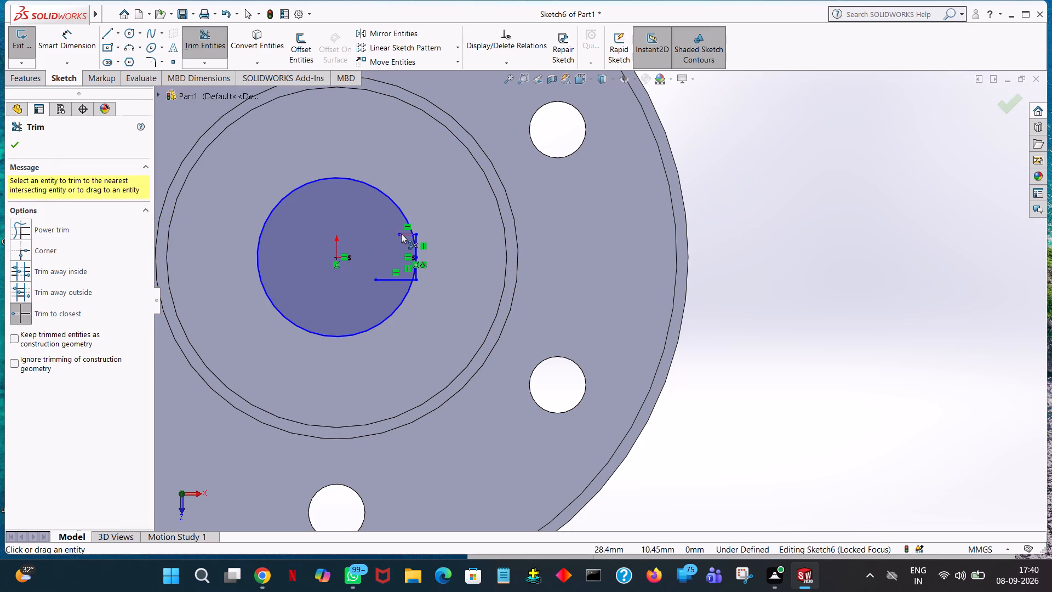
click(401, 234)
click(392, 281)
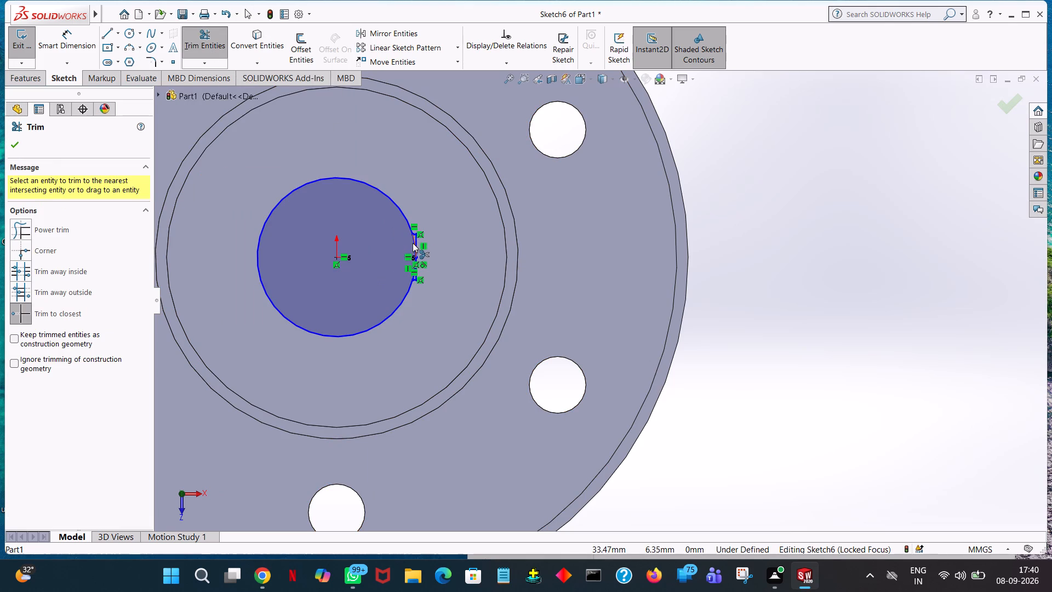
click(413, 243)
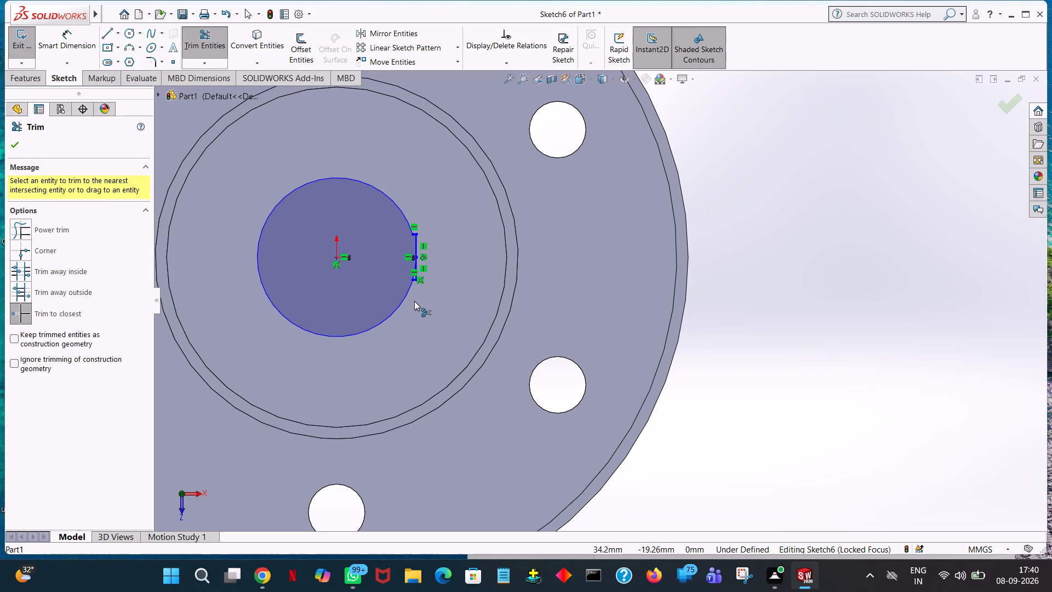
ctrl+scroll(414, 301, down, 5)
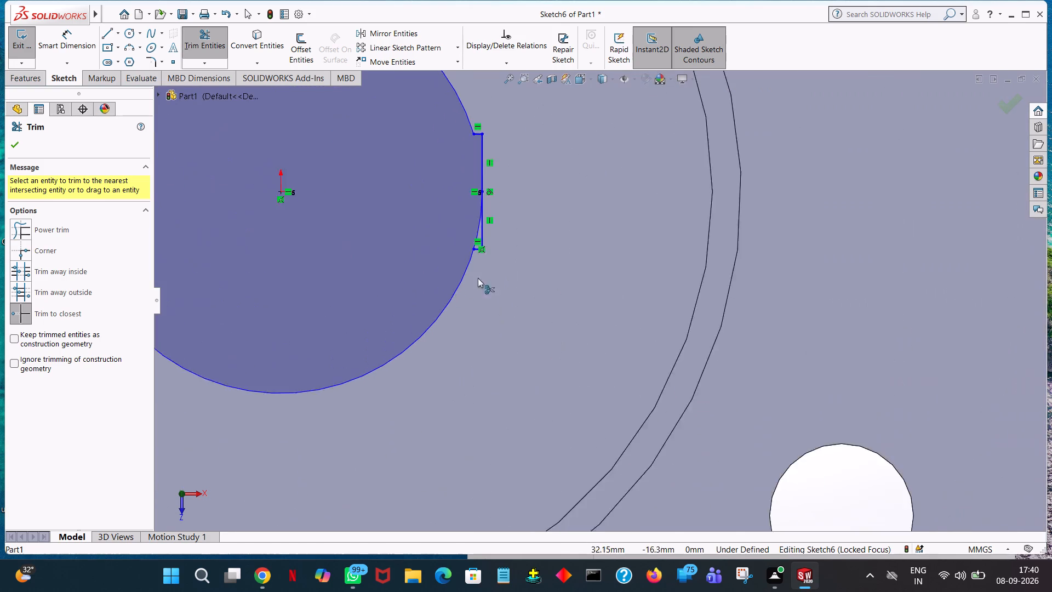
ctrl+scroll(478, 278, down, 3)
ctrl+scroll(471, 223, down, 2)
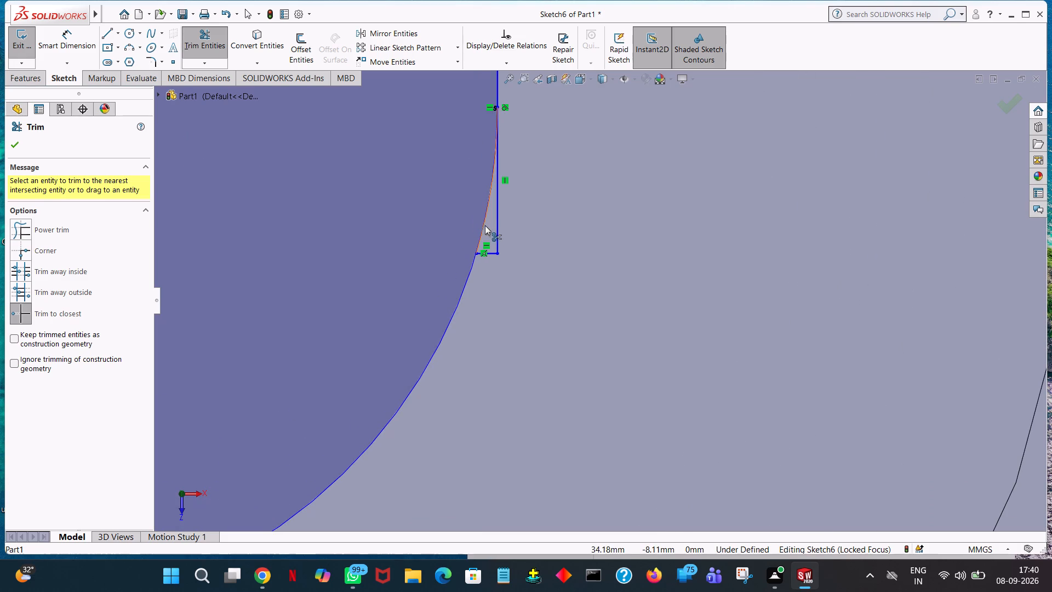
click(484, 223)
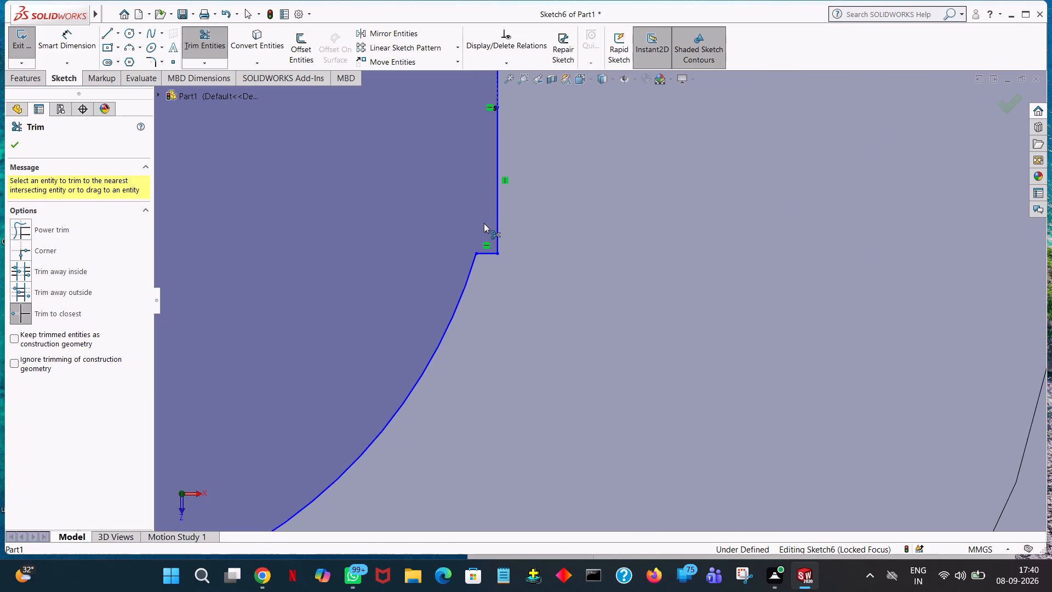
Dimension the notch's lower horizontal line, try a length of 8 mm, and undo that value change.
ctrl+scroll(484, 223, up, 1)
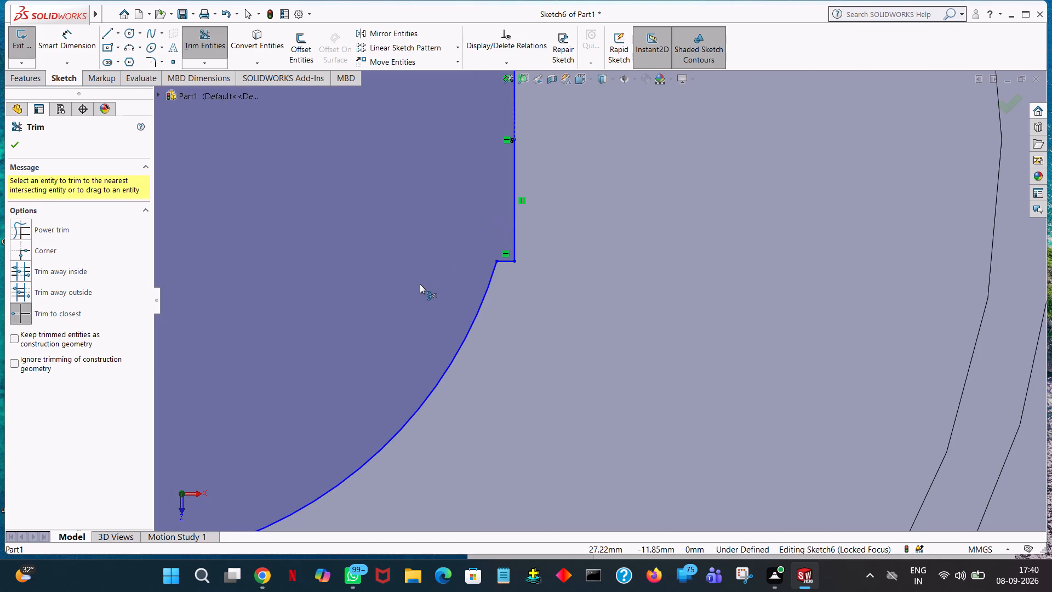
ctrl+scroll(420, 284, down, 5)
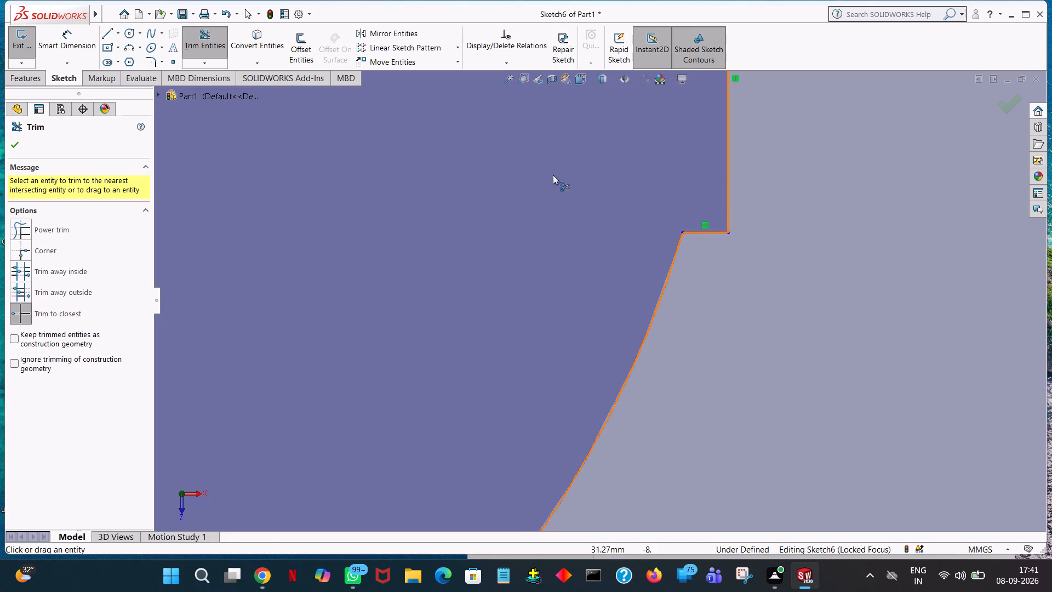
click(17, 148)
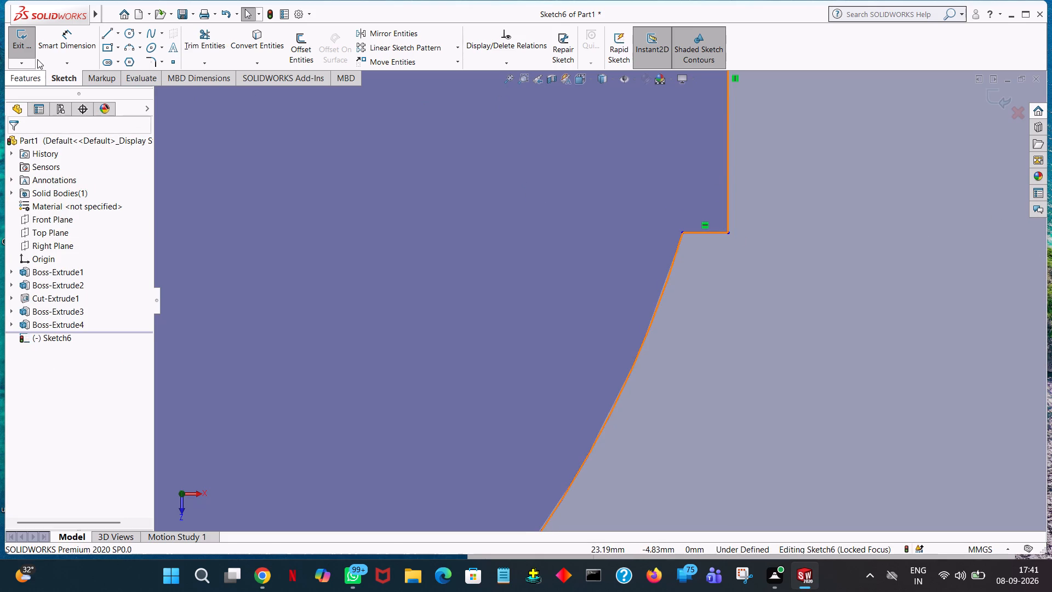
click(55, 38)
click(719, 232)
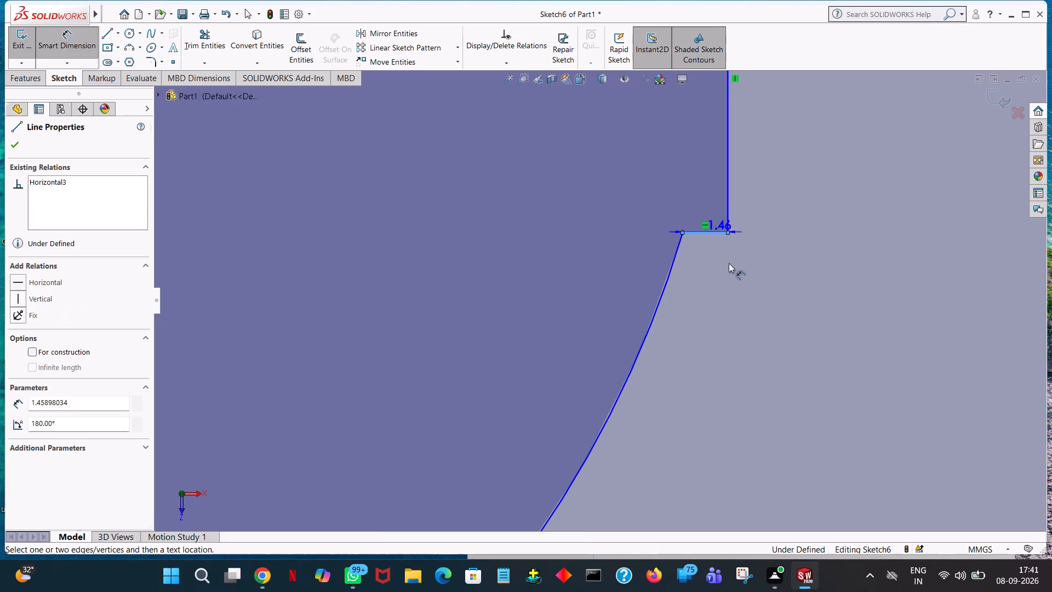
click(748, 321)
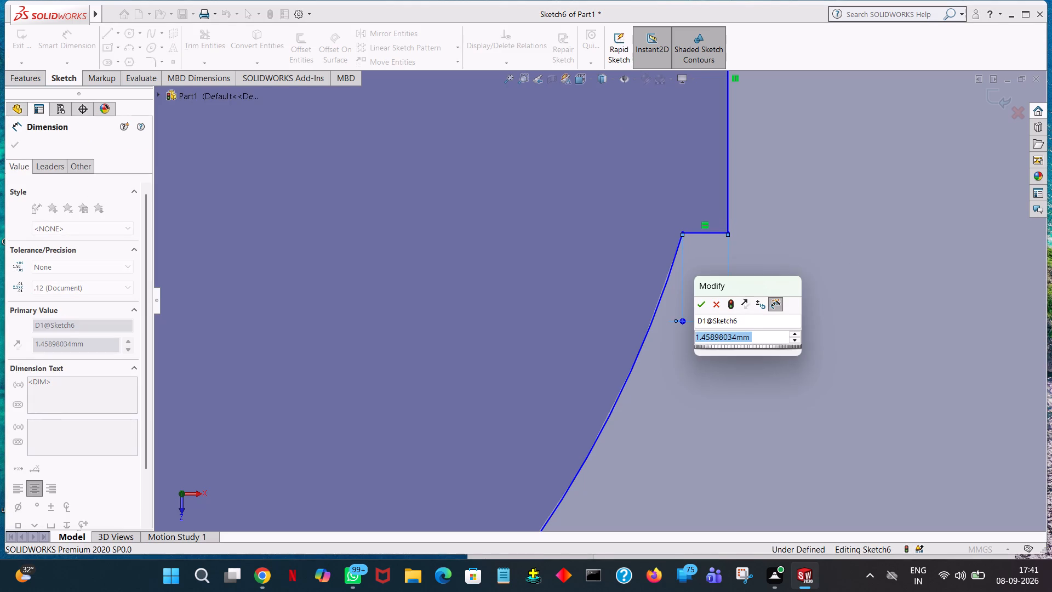
key(8)
key(Return)
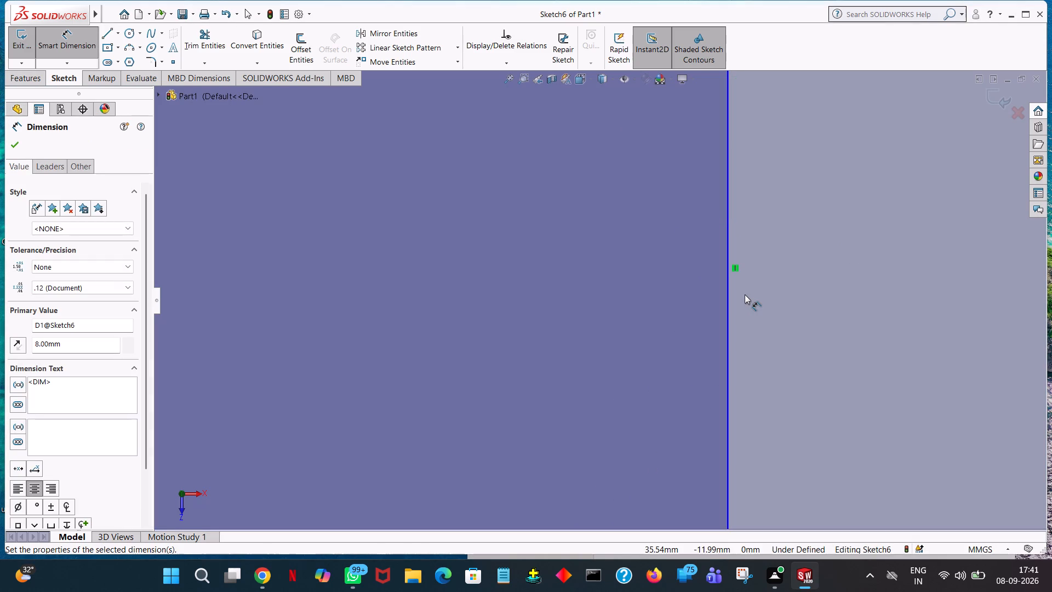
click(233, 14)
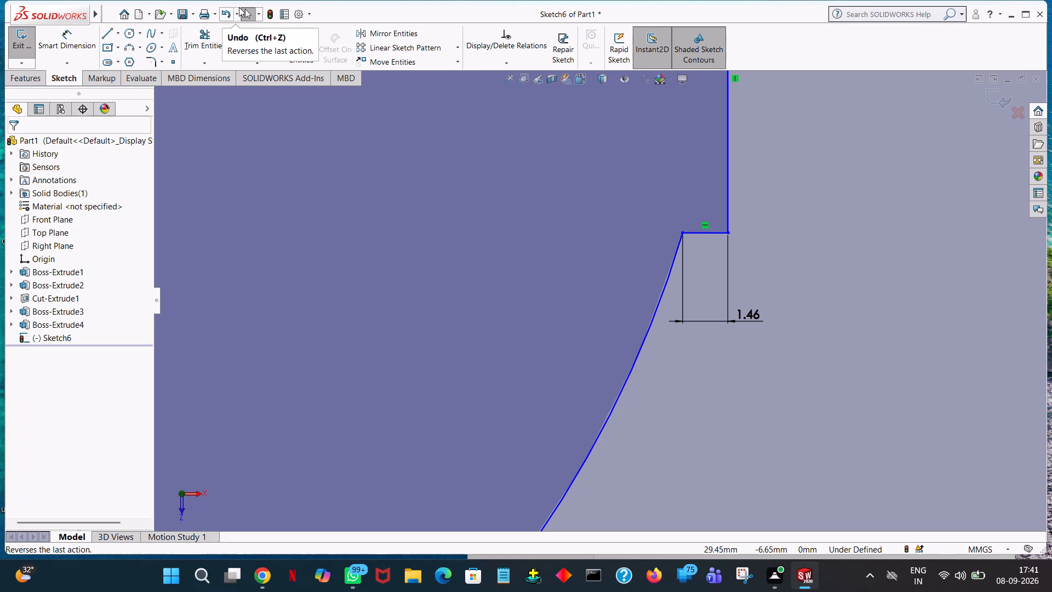
Trim away the two vertical lines that close the notch between the short horizontal lines.
ctrl+scroll(239, 7, down, 5)
ctrl+scroll(650, 122, up, 6)
ctrl+scroll(696, 166, down, 3)
ctrl+scroll(697, 167, up, 8)
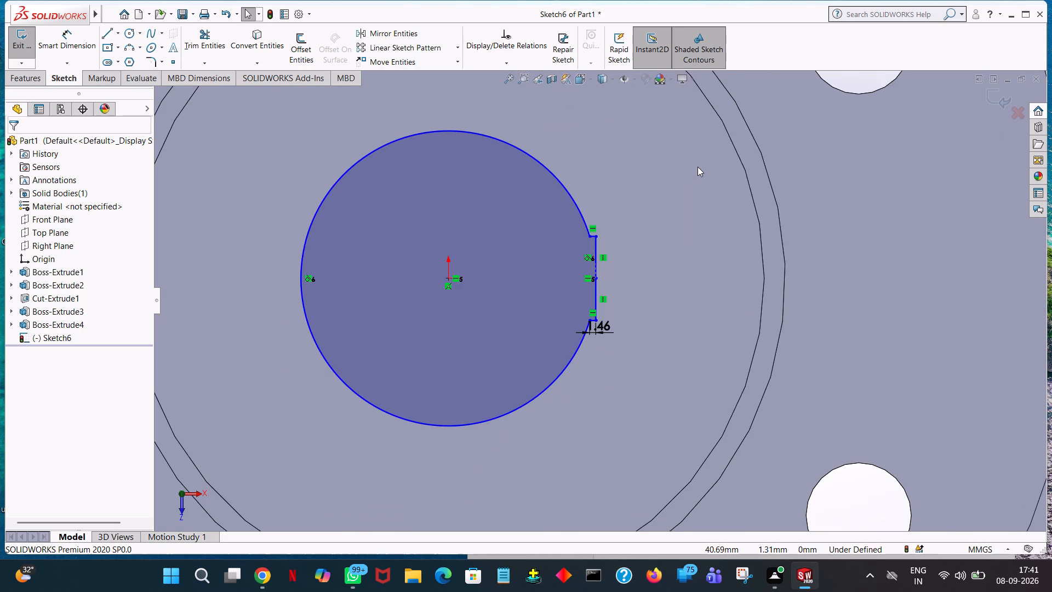
click(597, 256)
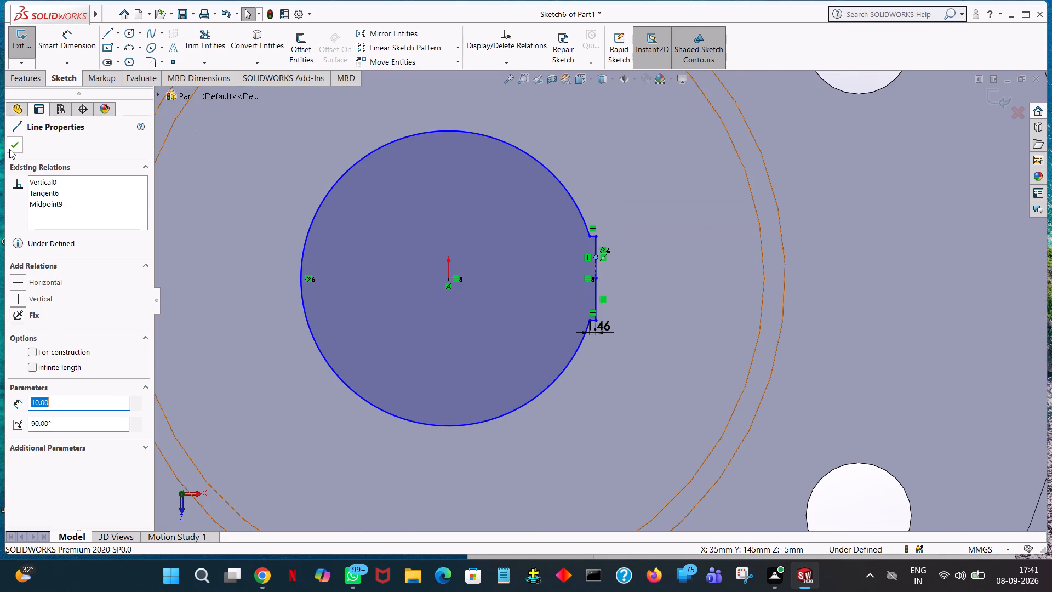
click(9, 150)
click(196, 33)
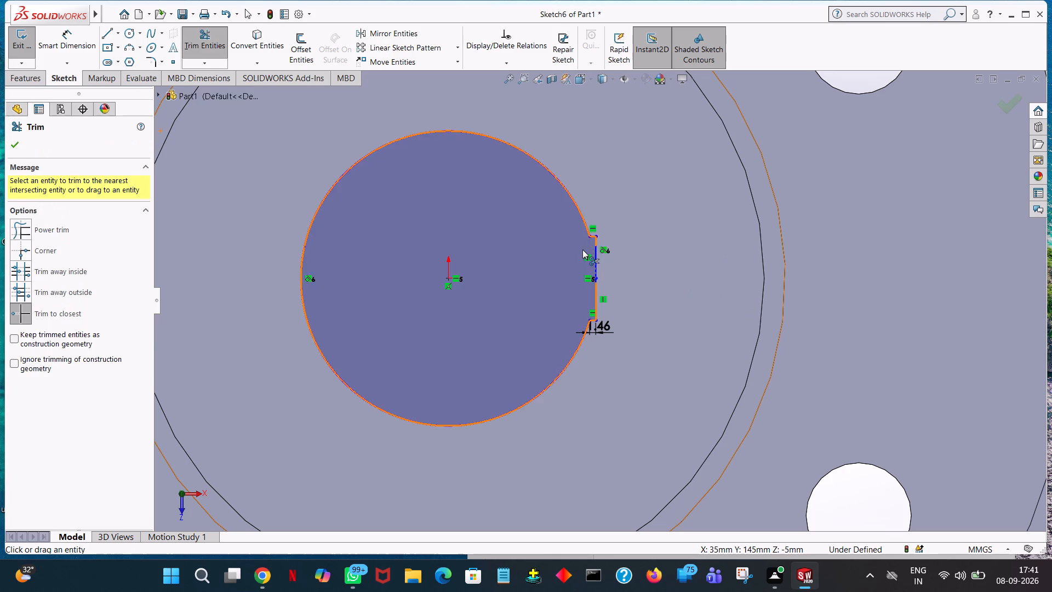
click(596, 257)
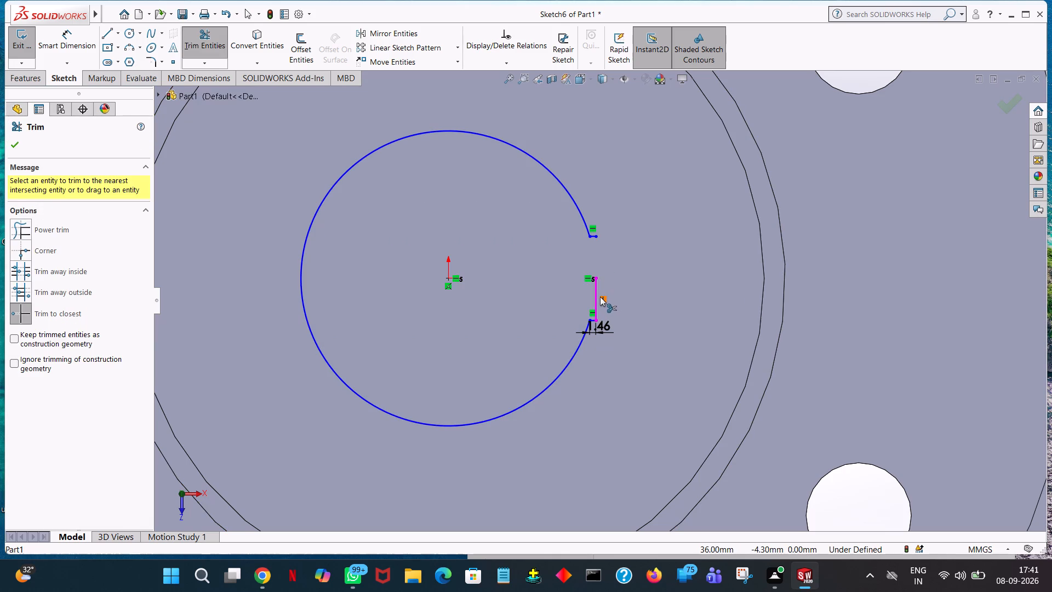
click(596, 297)
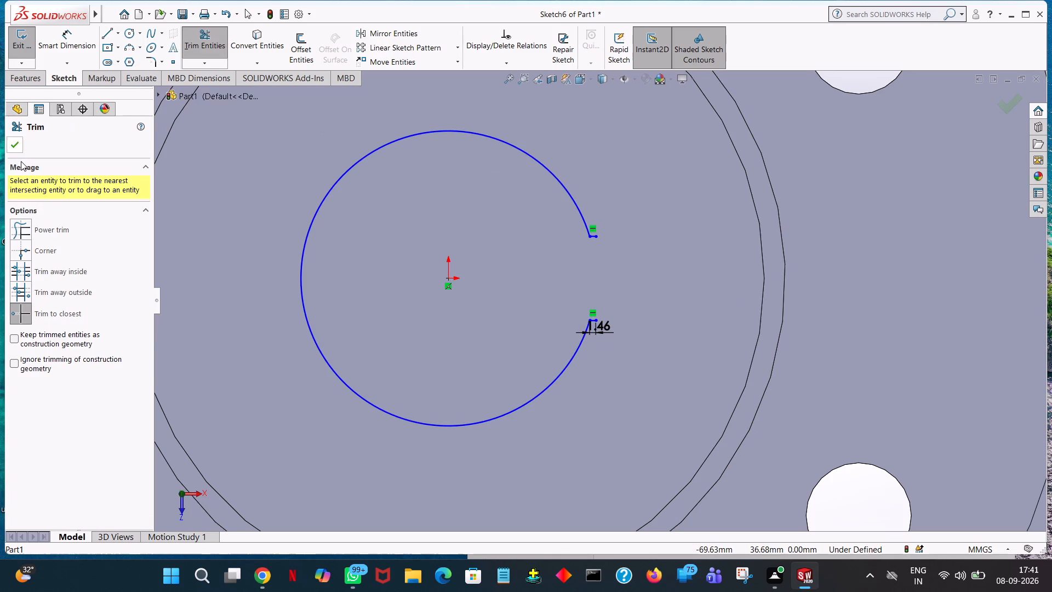
click(20, 145)
Set the dimension of the notch's lower horizontal line to 8 mm.
click(81, 44)
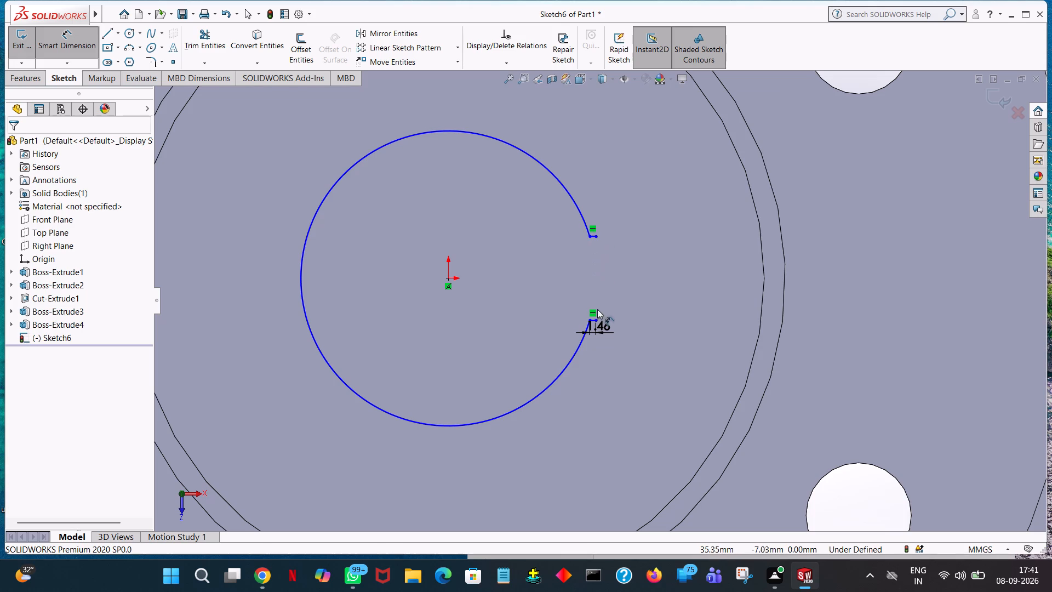
click(593, 323)
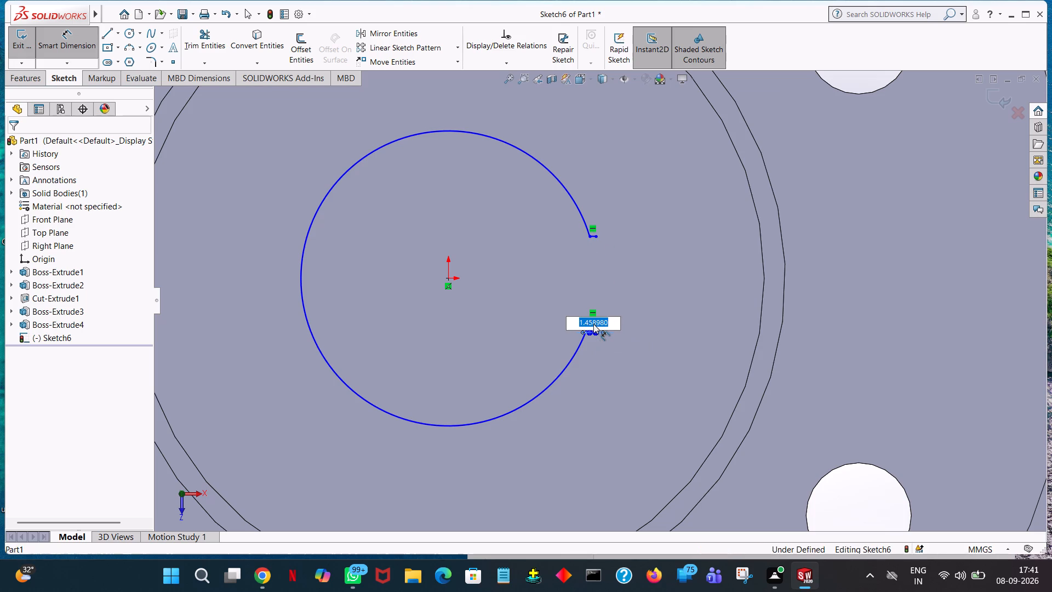
key(8)
key(Return)
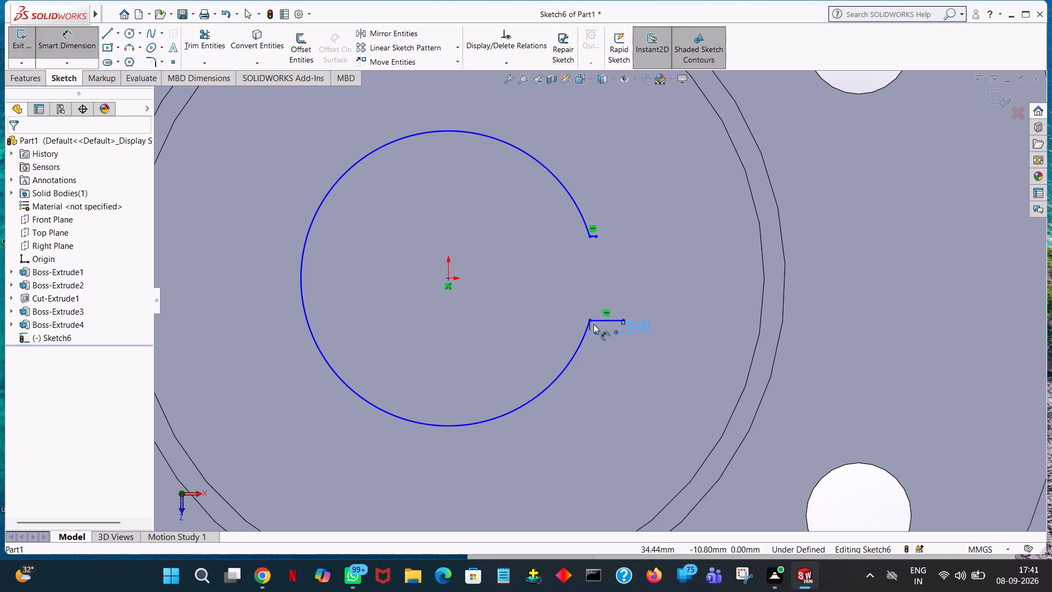
Dimension the notch's upper horizontal line at 8 mm.
click(592, 227)
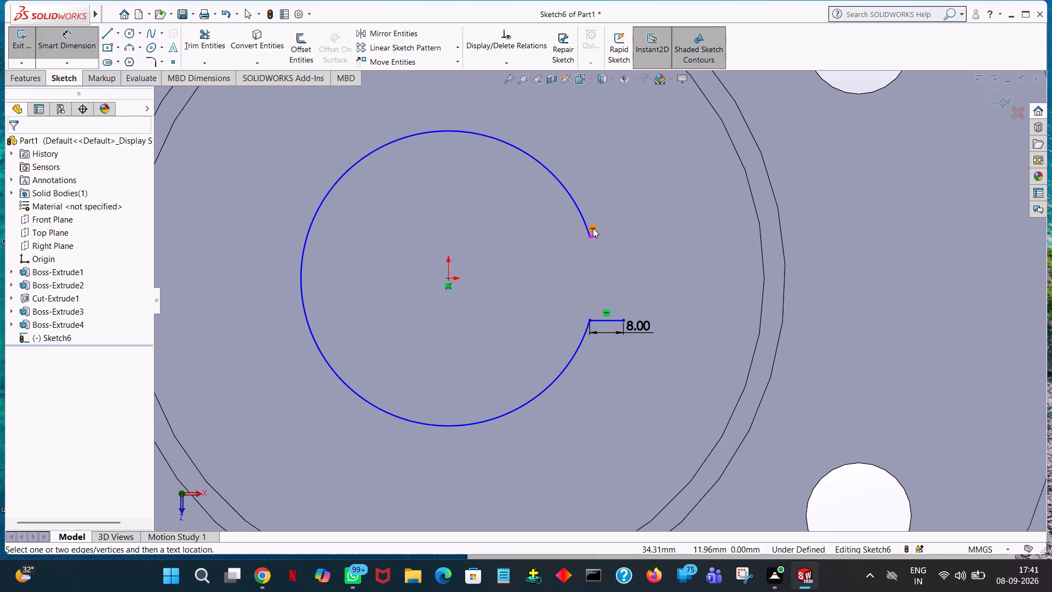
click(593, 228)
ctrl+scroll(593, 235, down, 6)
ctrl+scroll(615, 295, down, 3)
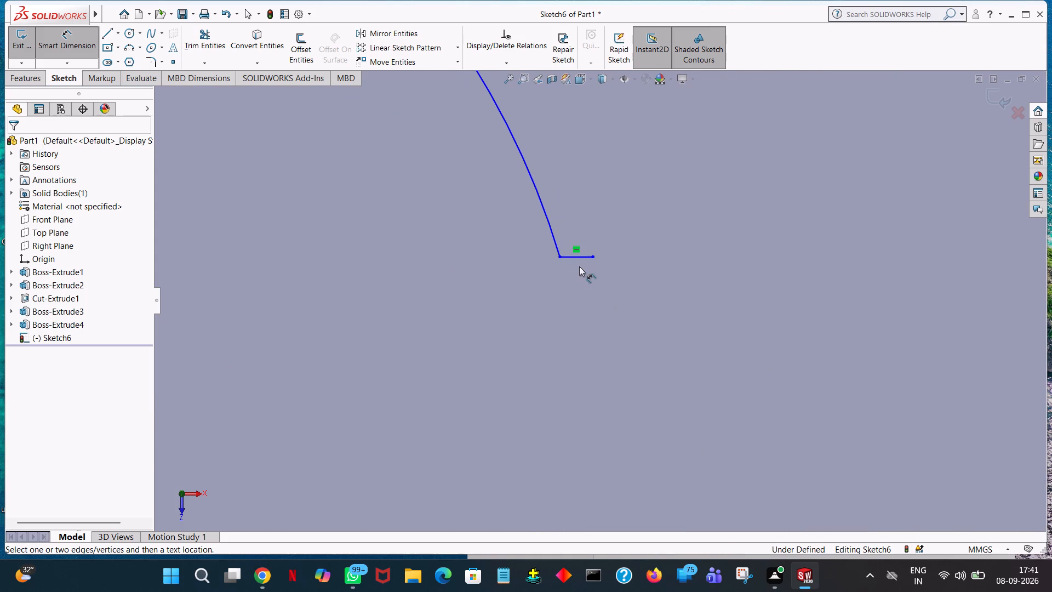
click(579, 259)
click(581, 321)
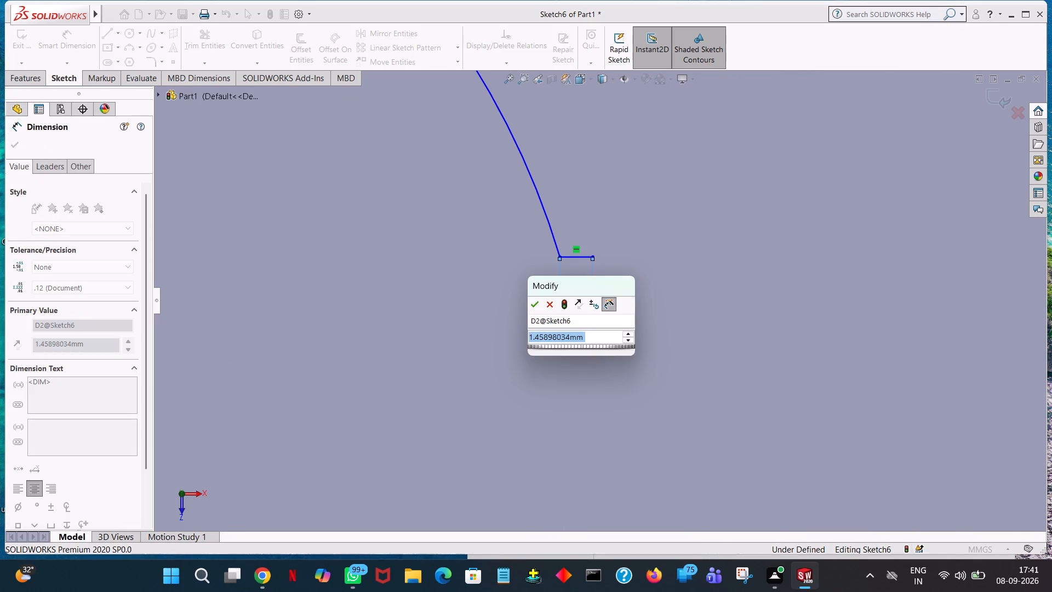
key(8)
key(Return)
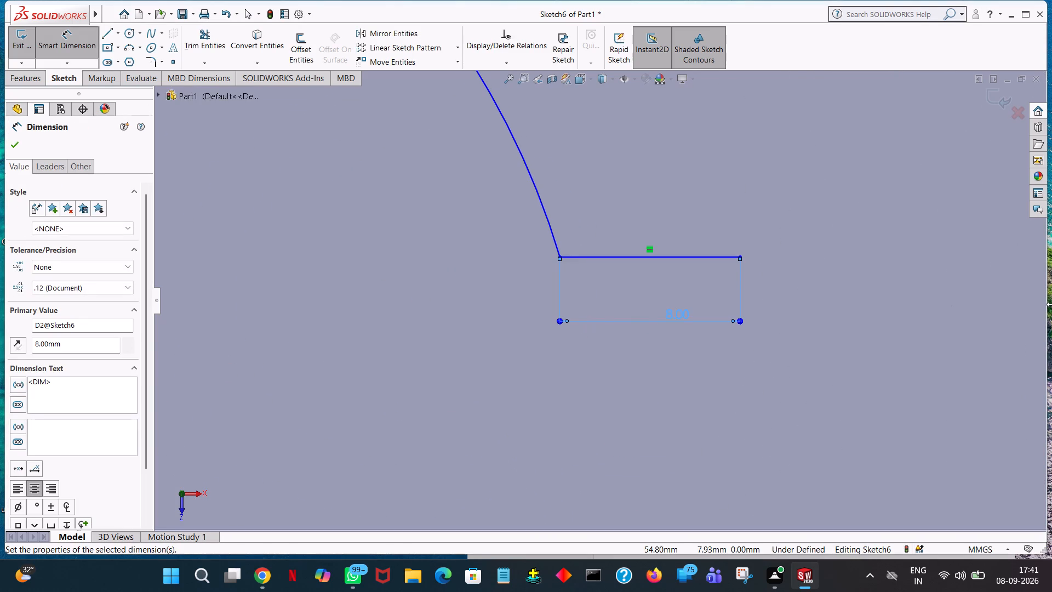
ctrl+scroll(1043, 299, down, 8)
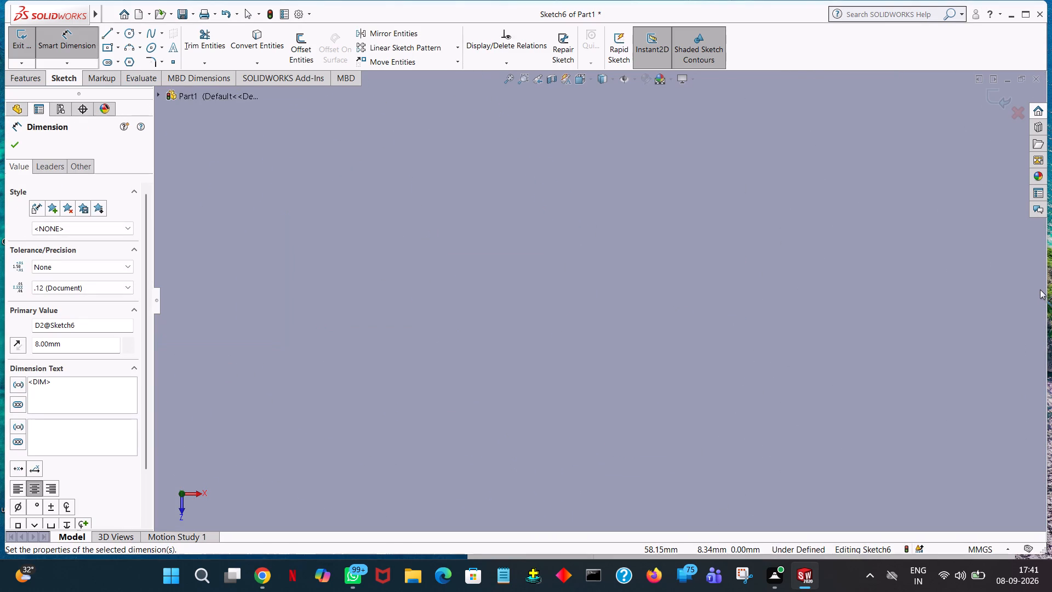
ctrl+scroll(1040, 289, down, 1)
ctrl+scroll(1040, 289, up, 15)
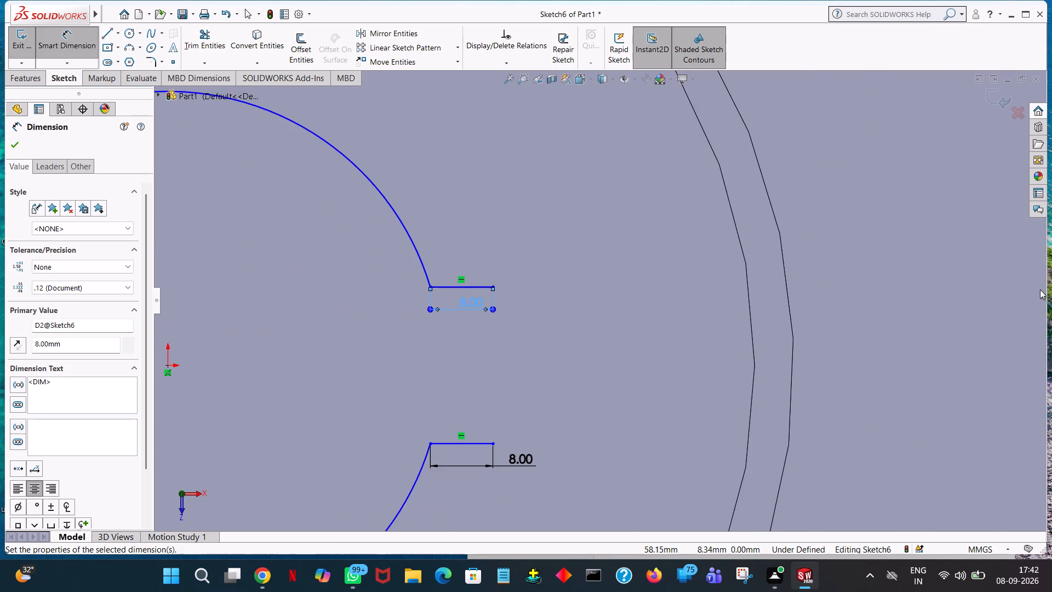
ctrl+scroll(1040, 289, up, 3)
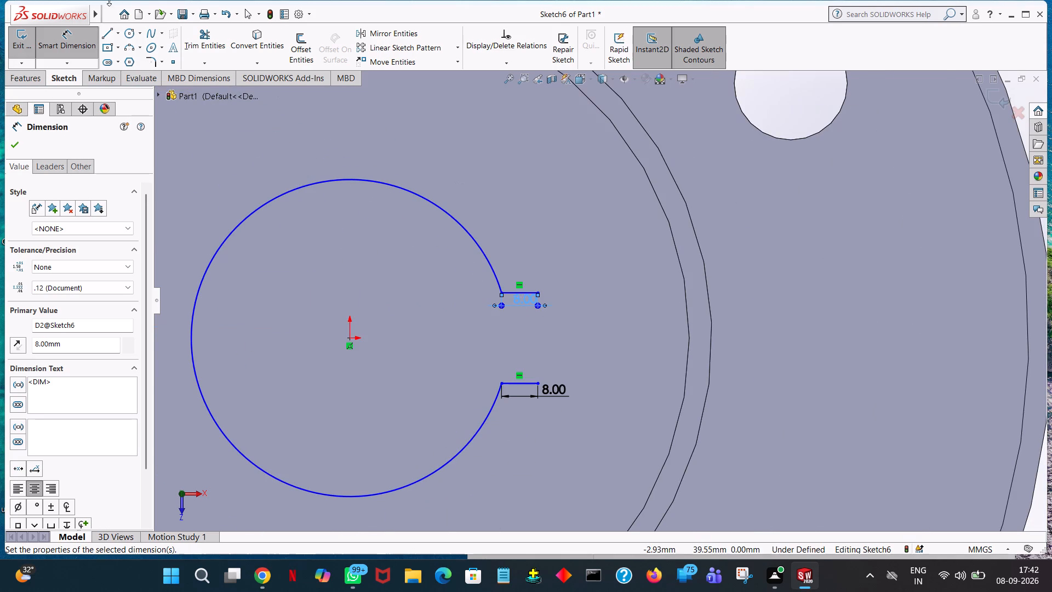
click(841, 282)
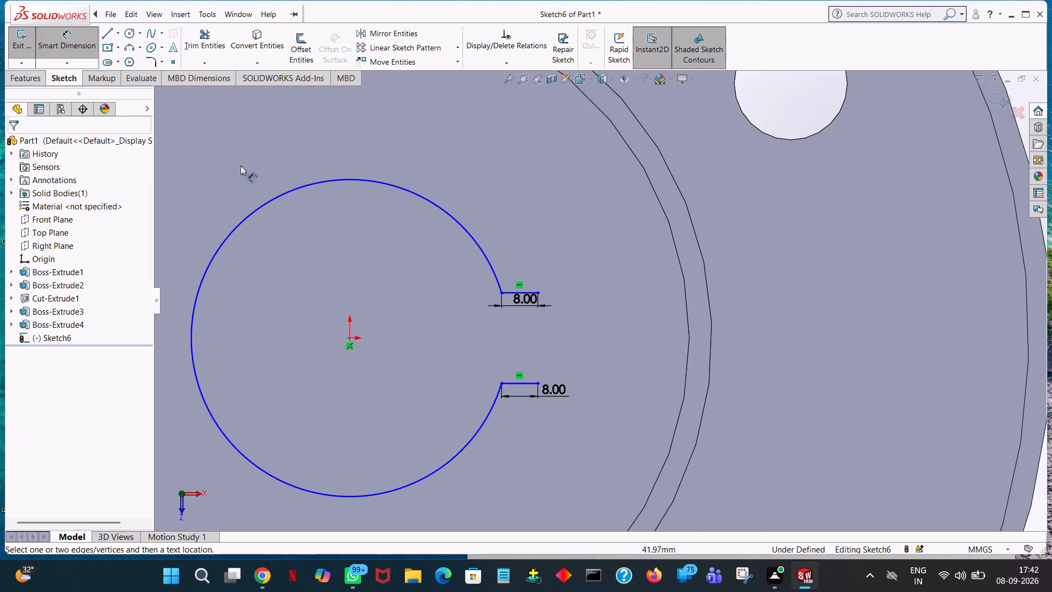
click(77, 45)
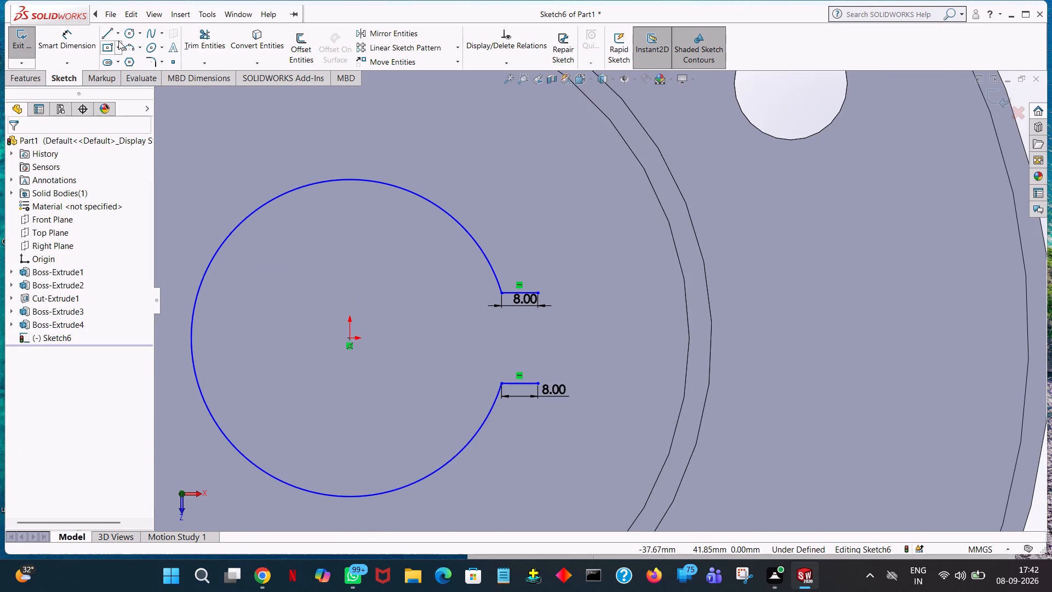
Draw a 20 mm vertical line joining the outer ends of the two 8 mm horizontal lines to close the notch.
click(103, 30)
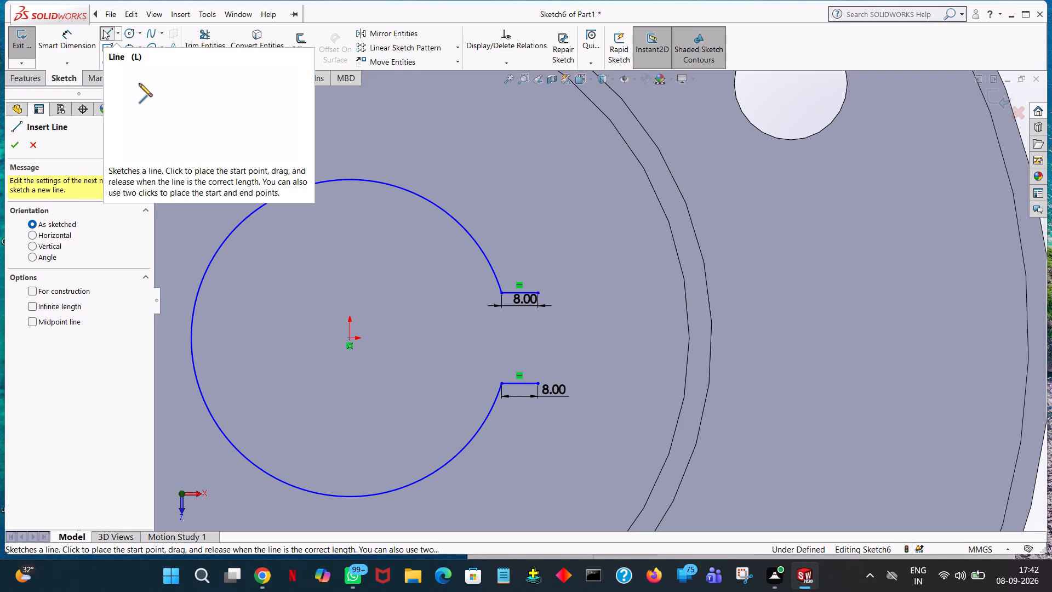
click(539, 293)
click(537, 382)
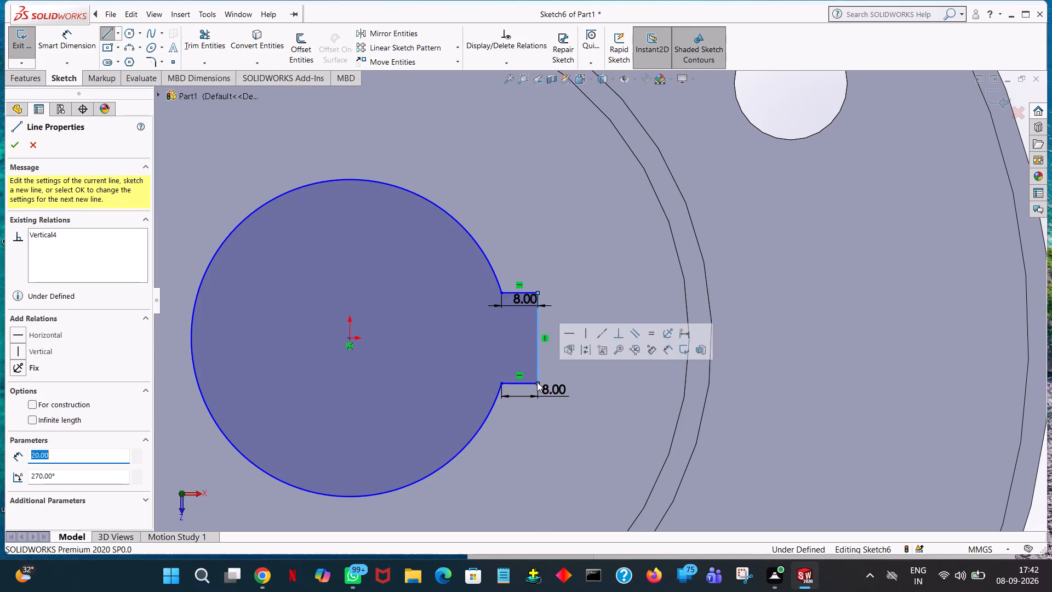
right_click(537, 382)
click(572, 392)
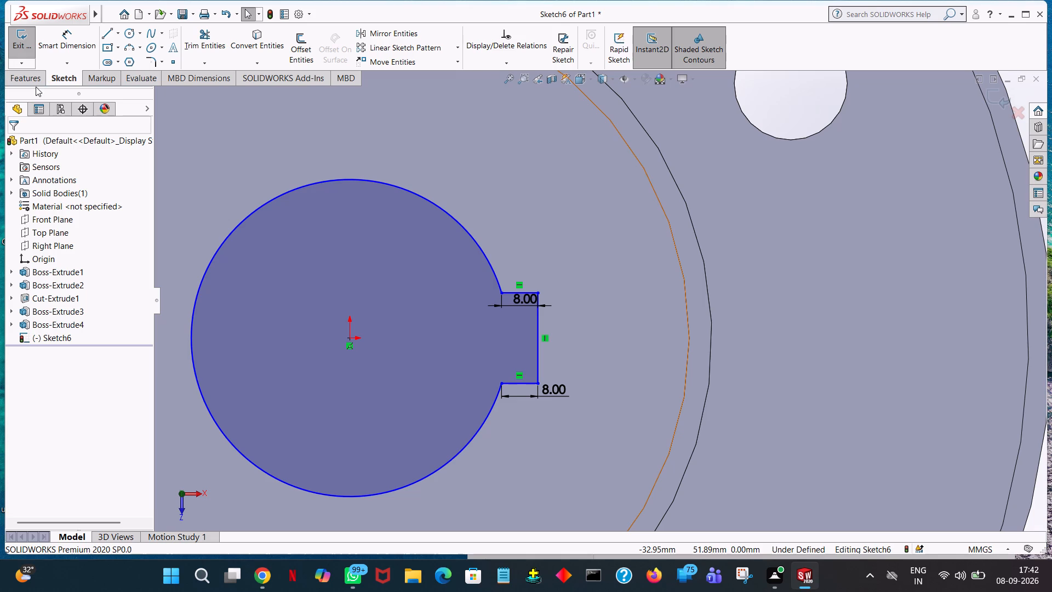
Cut-extrude the notched bore profile down through the central boss as a blind cut 142 mm deep.
click(25, 77)
click(201, 54)
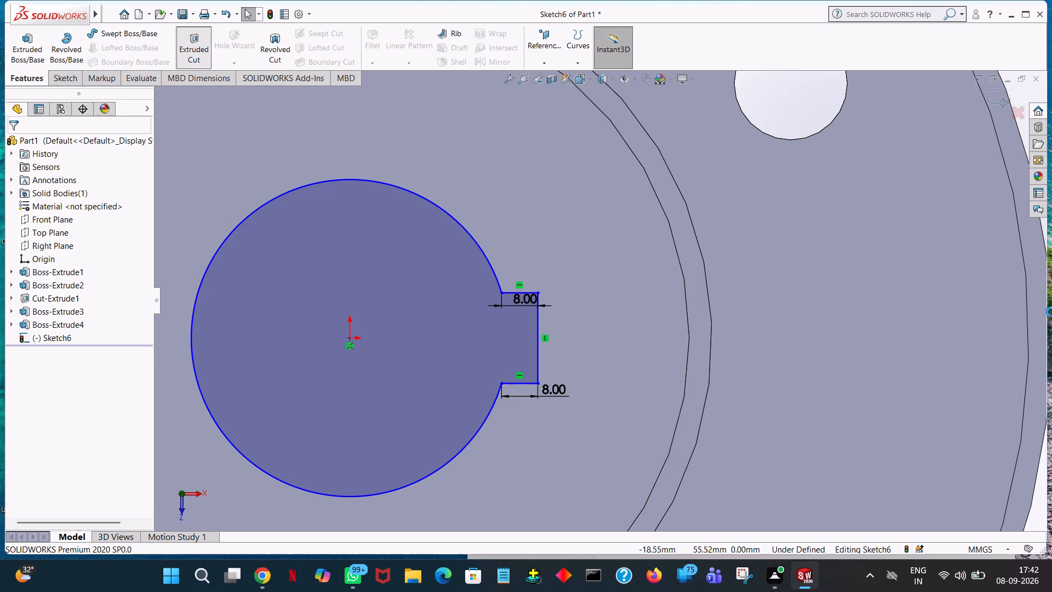
middle_drag(838, 424, 870, 238)
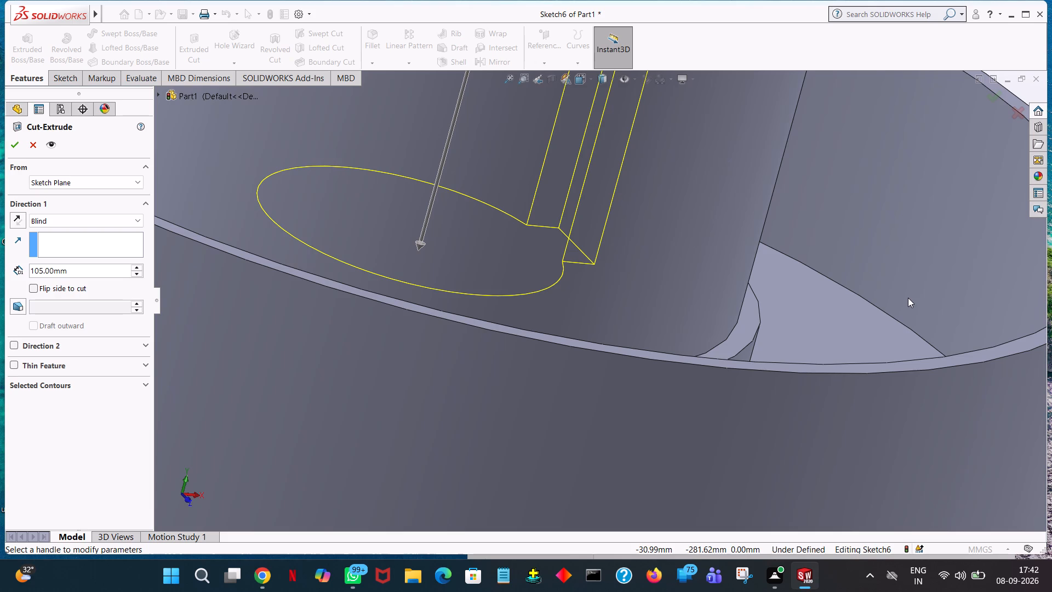
key(4)
double_click(108, 268)
text(142)
key(Return)
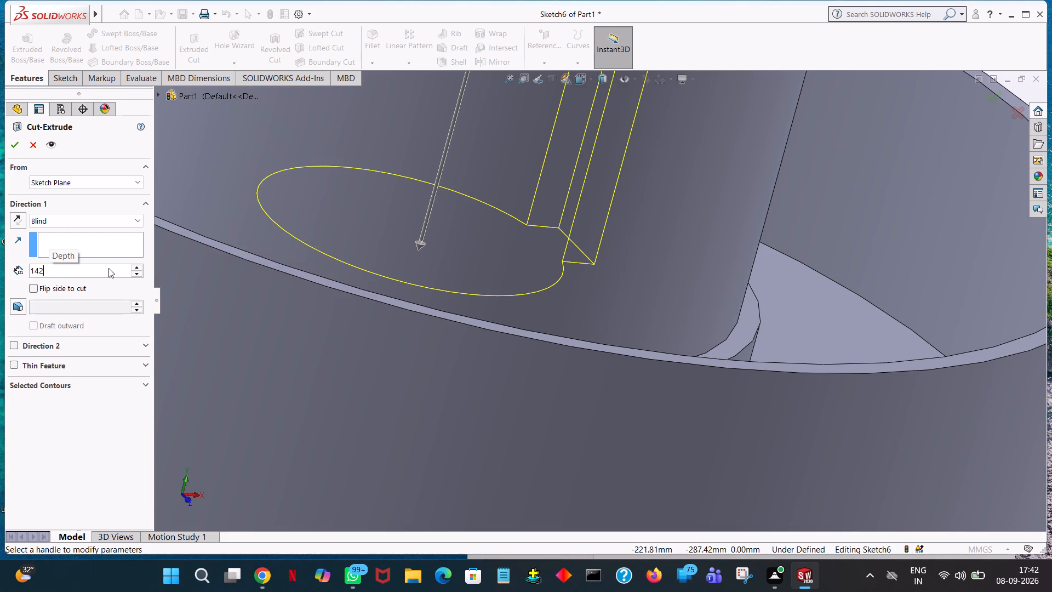
click(15, 150)
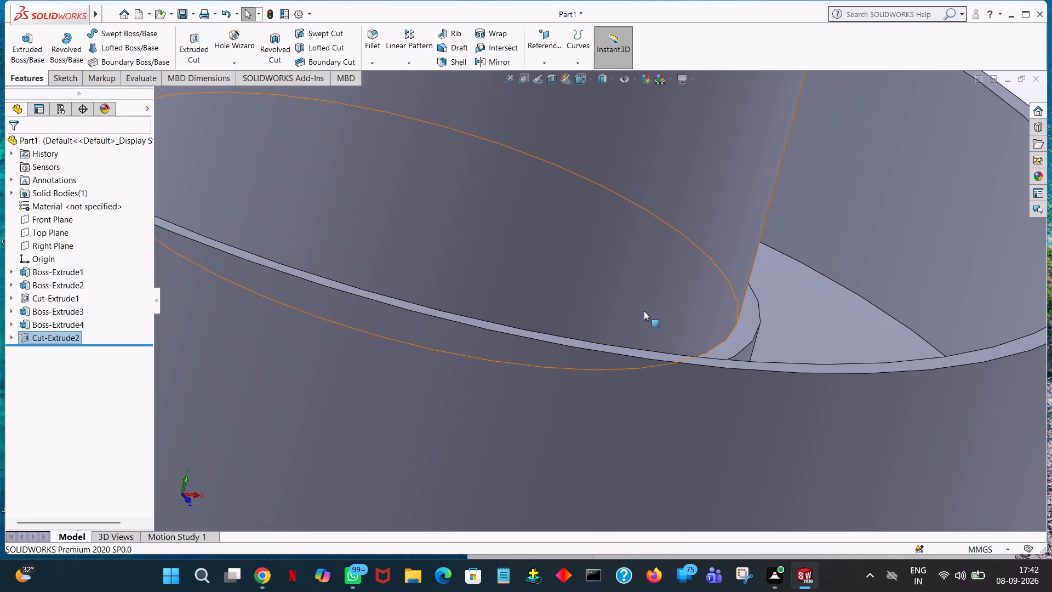
ctrl+scroll(644, 311, down, 6)
ctrl+scroll(644, 311, up, 12)
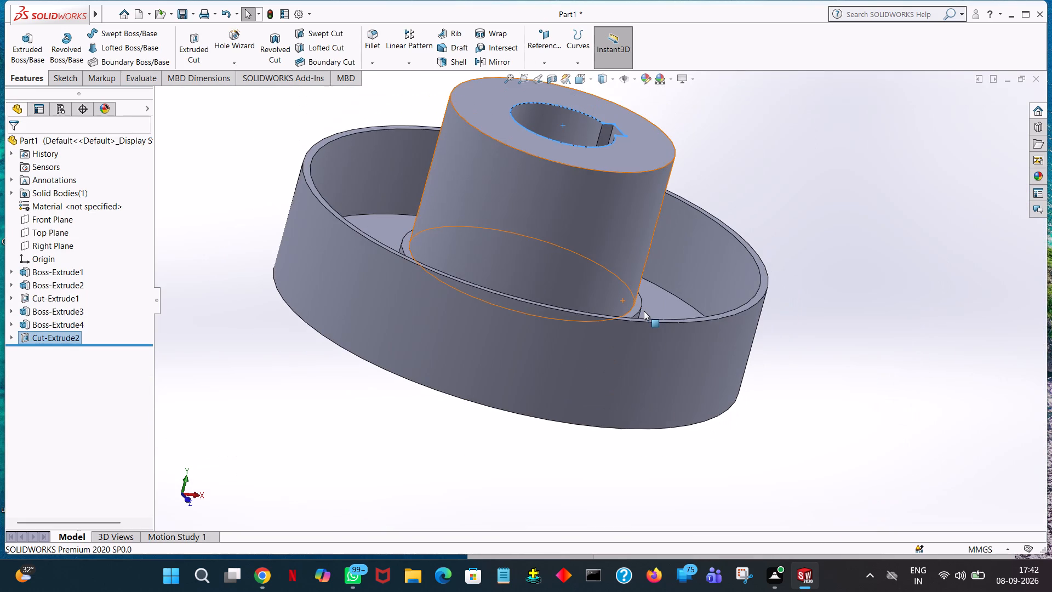
Start an extruded cut sketch on the hub's flat underside and draw an origin-centred circle about 78 mm in radius.
click(856, 371)
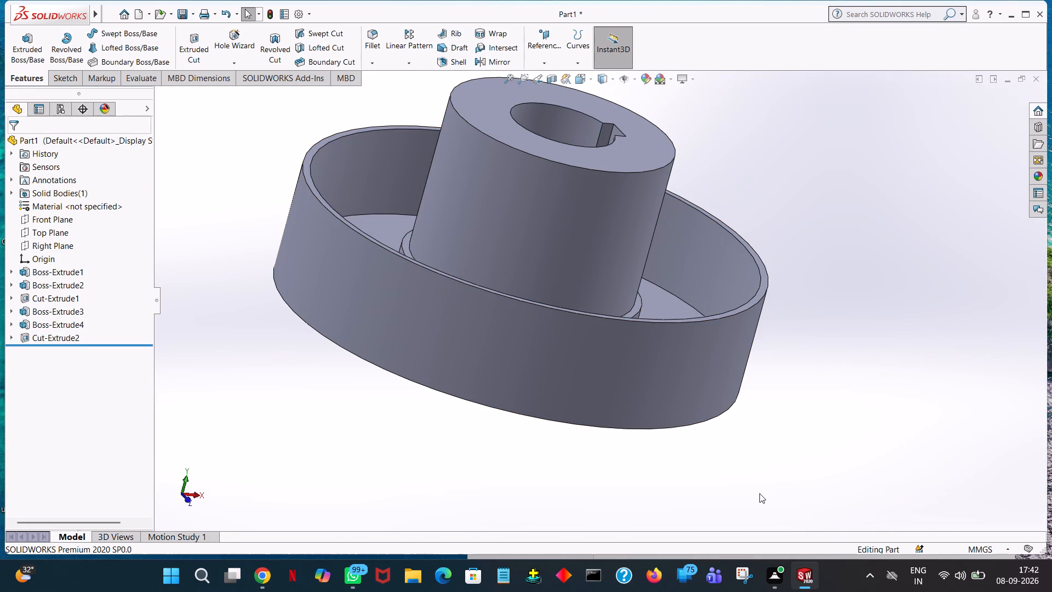
middle_drag(765, 469, 930, 349)
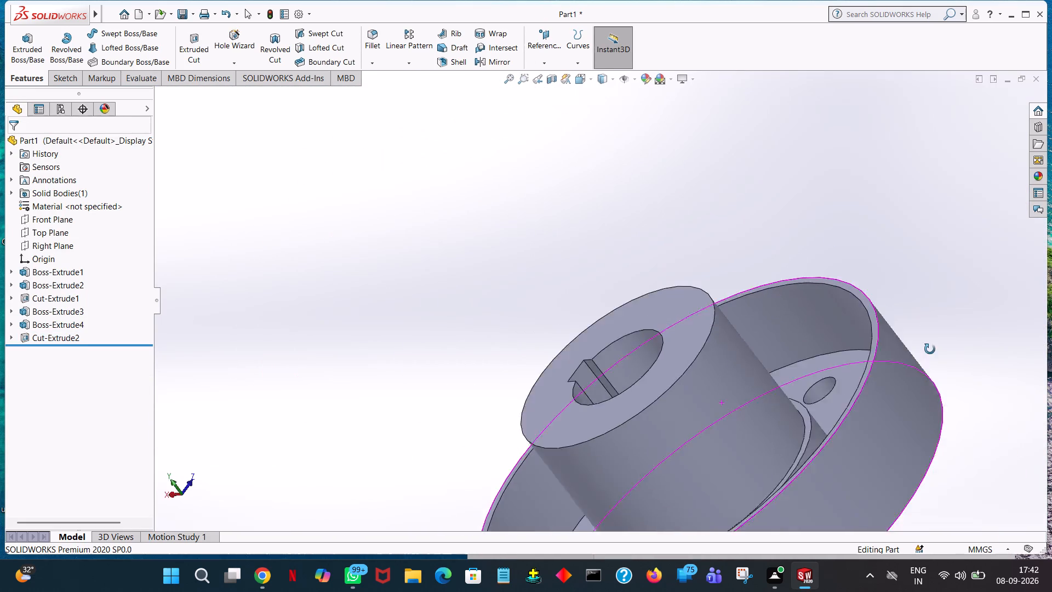
middle_drag(930, 349, 819, 236)
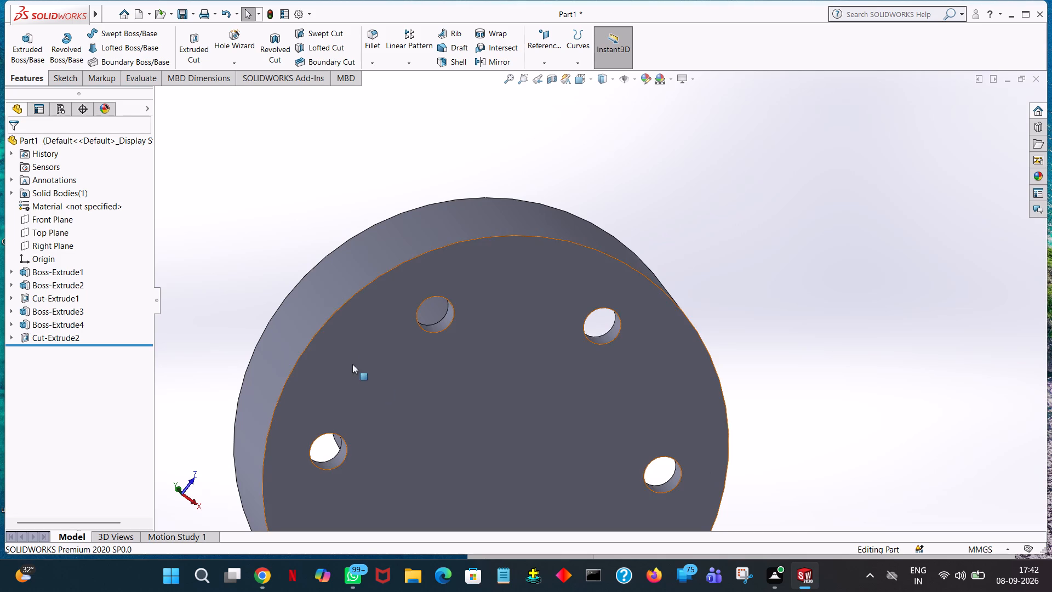
click(203, 38)
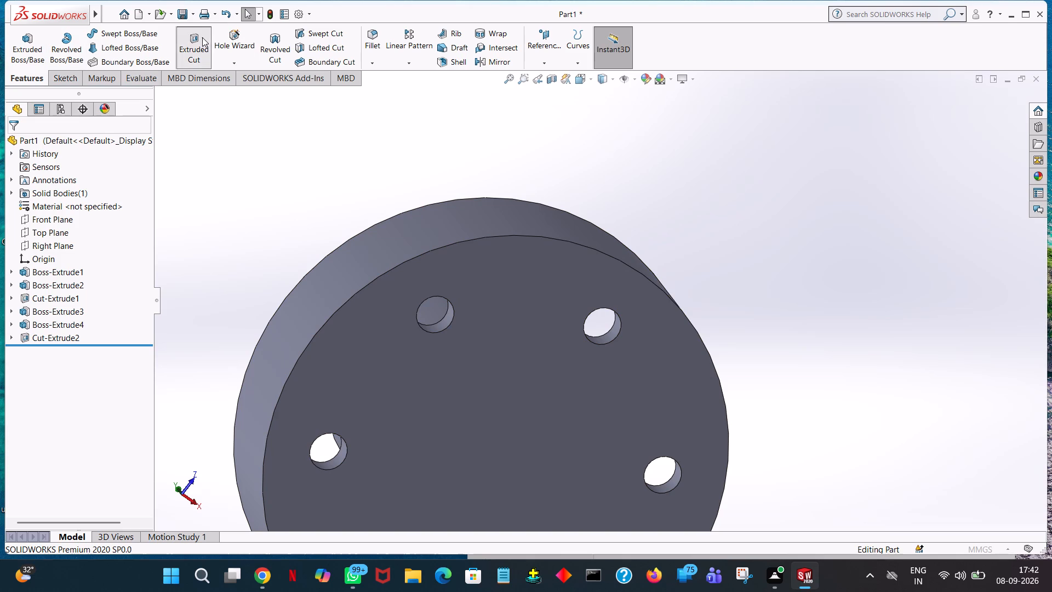
click(442, 366)
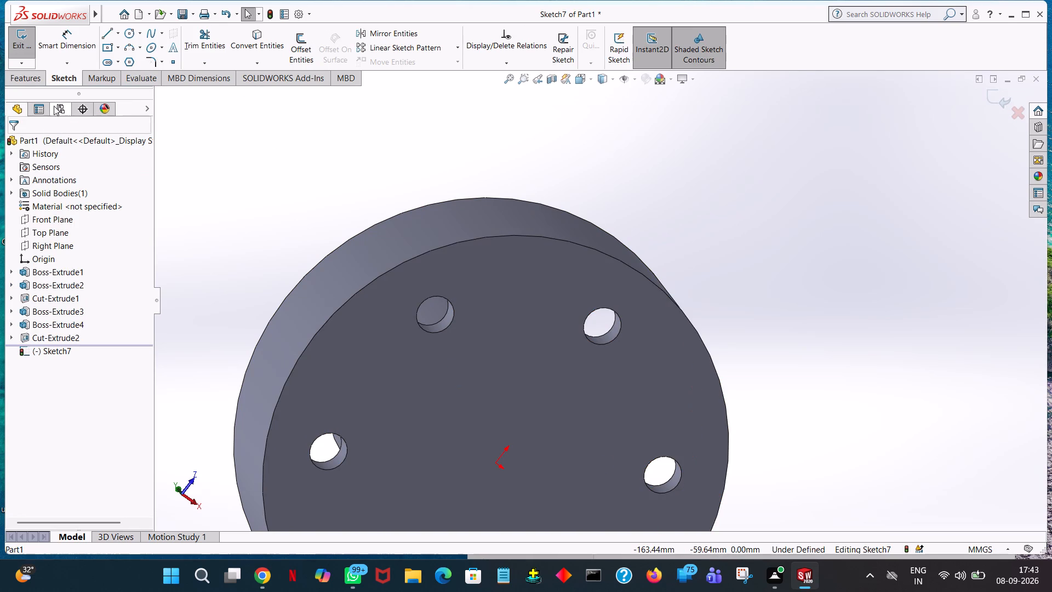
click(131, 34)
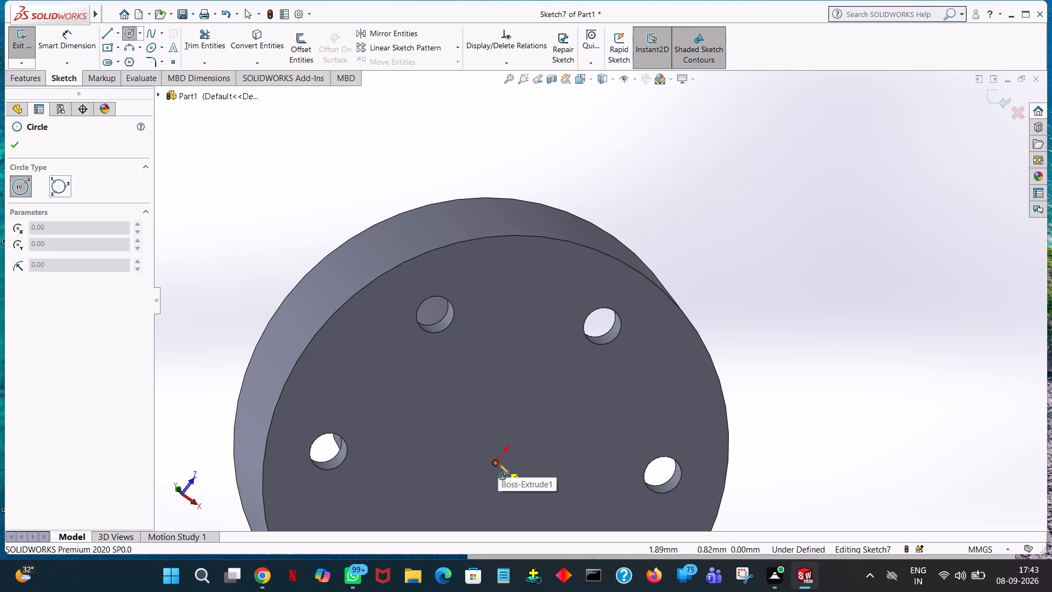
click(496, 462)
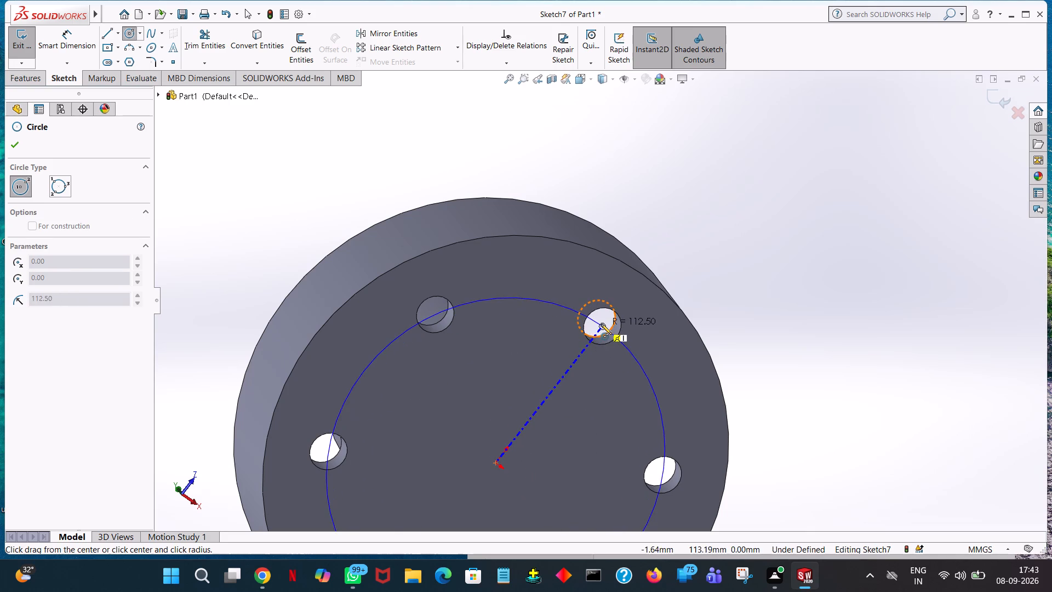
click(579, 376)
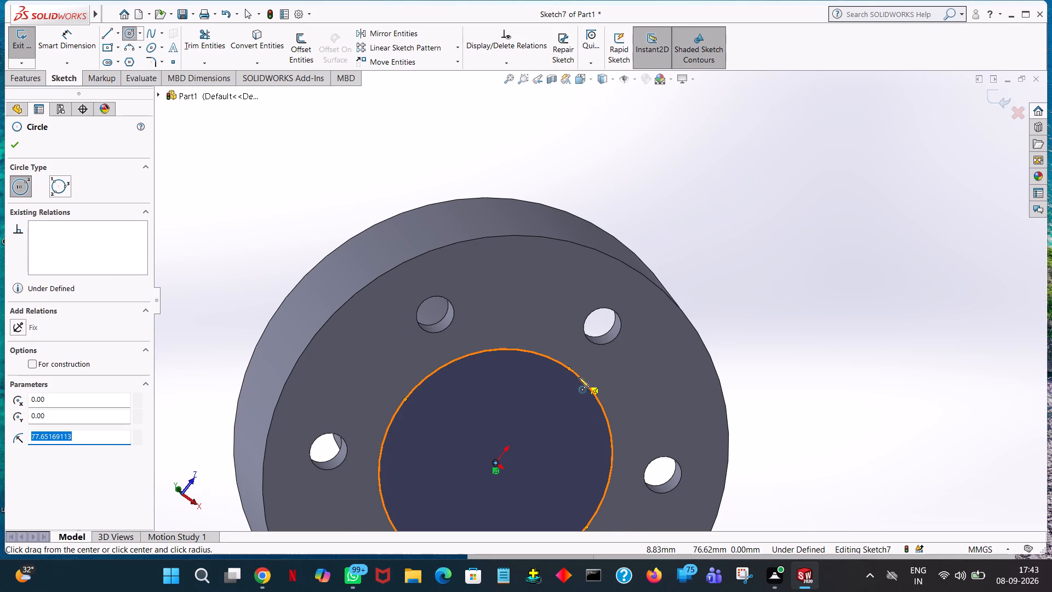
click(18, 136)
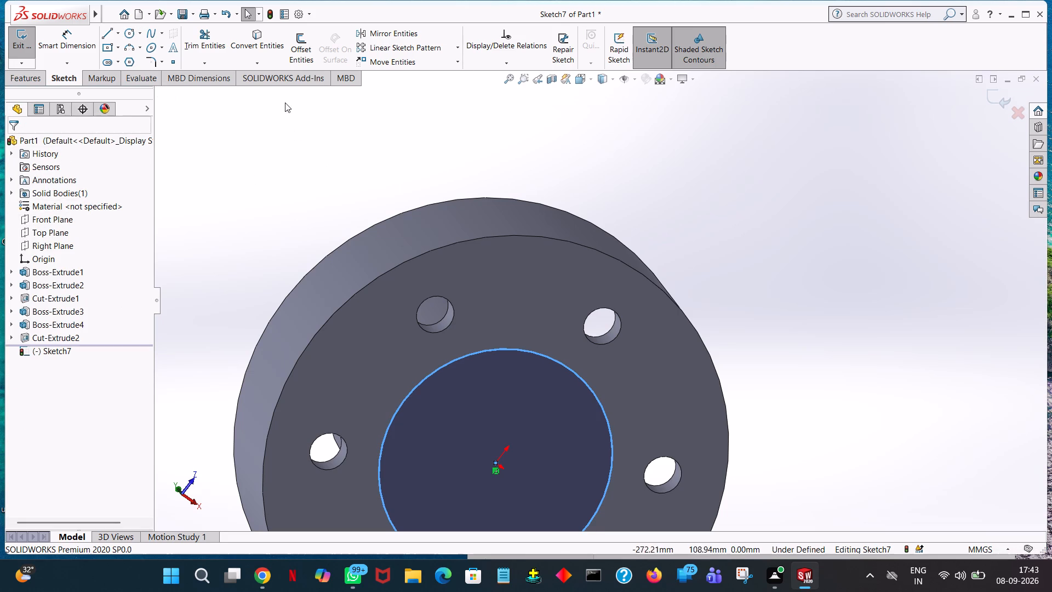
Dimension the underside circle's diameter at 120 mm.
click(67, 42)
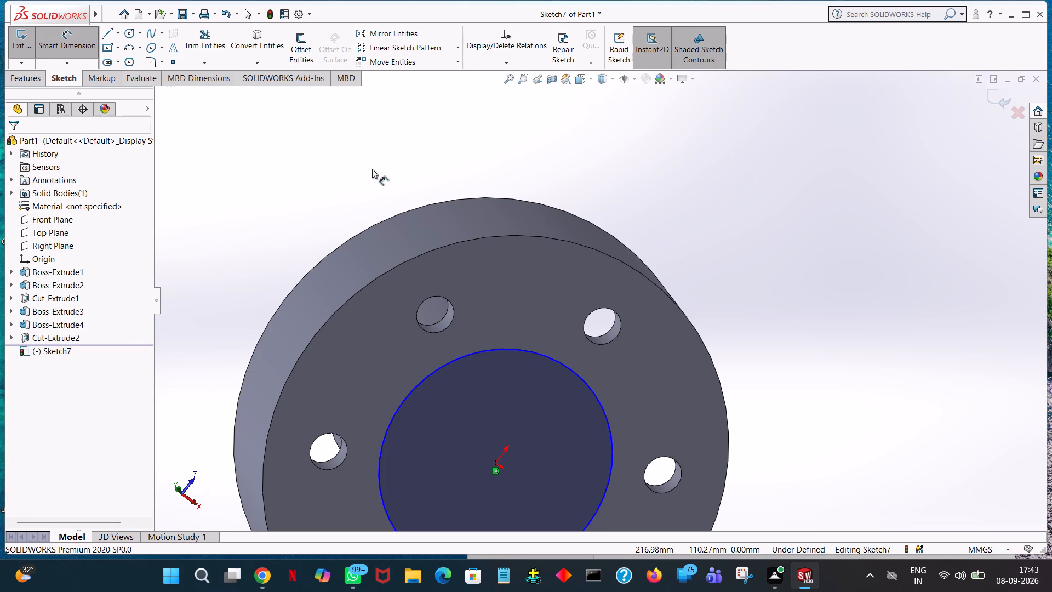
click(547, 356)
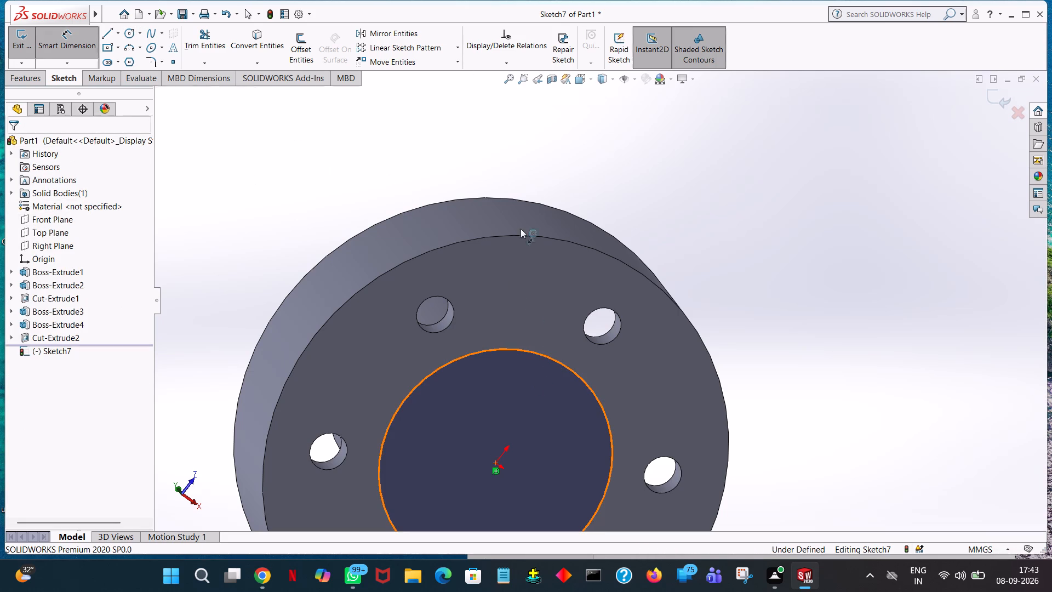
click(482, 124)
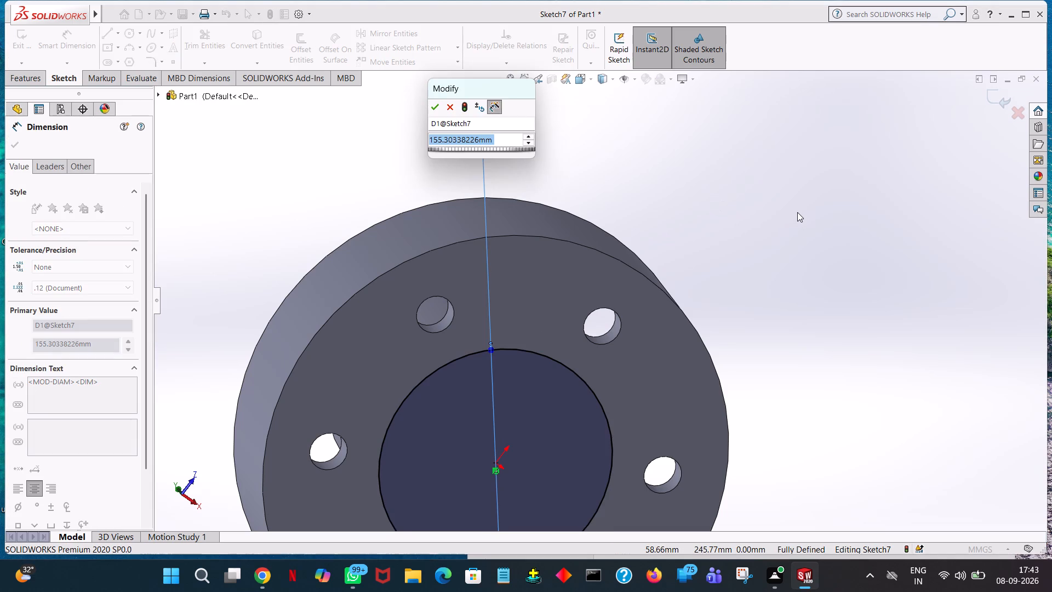
text(120)
key(Return)
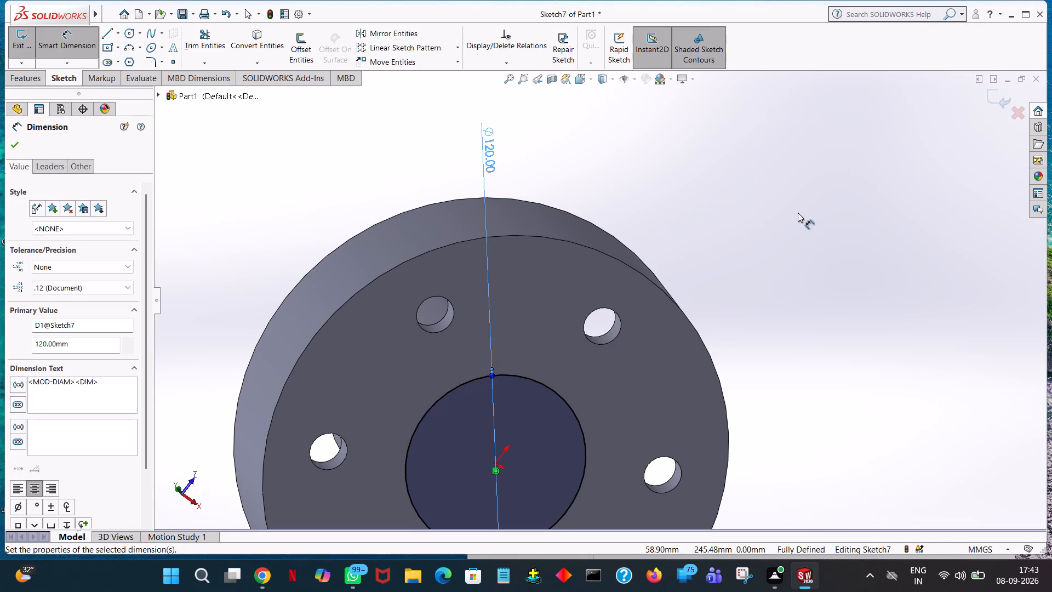
click(15, 155)
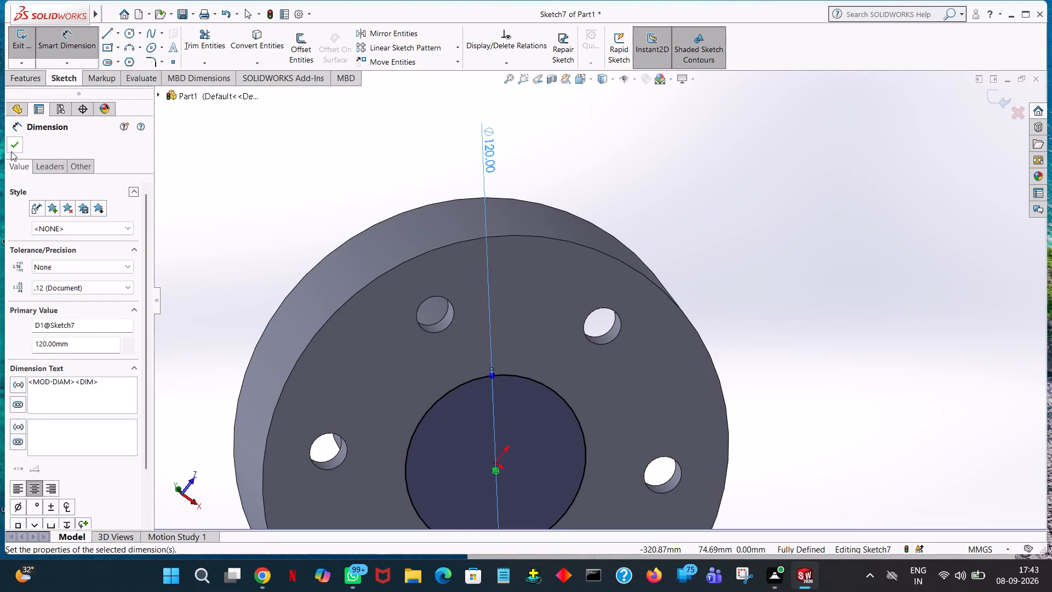
click(11, 151)
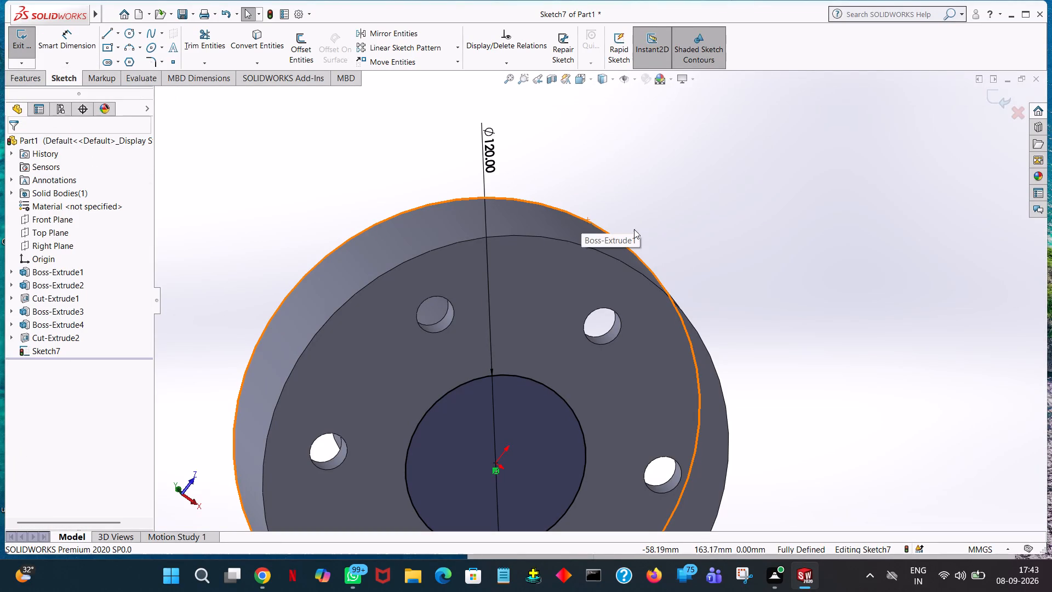
Cut-extrude the 120 mm circle from the underside into the hub as a blind cut 50 mm deep.
click(16, 77)
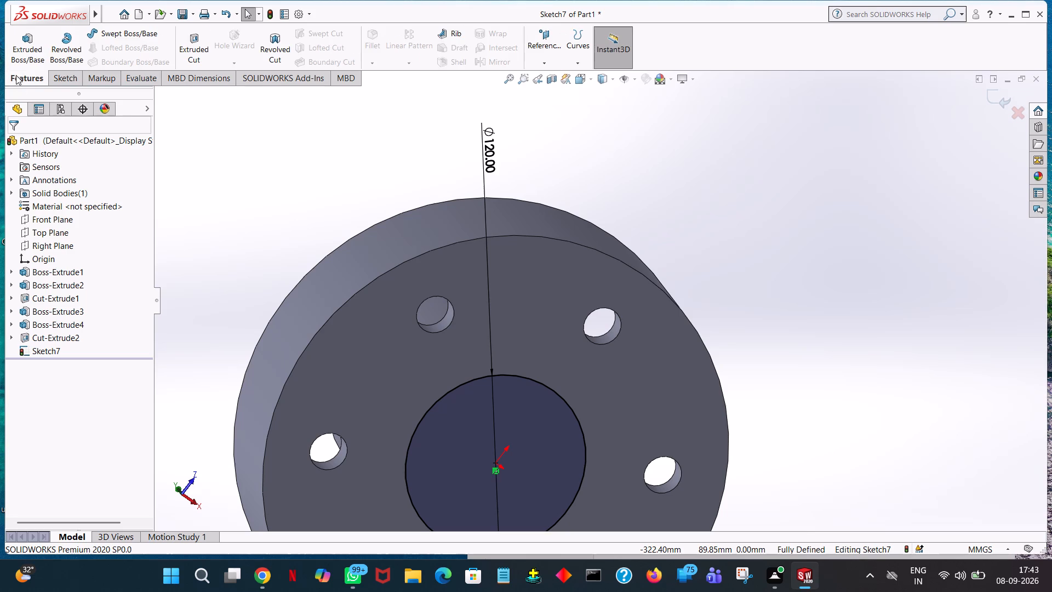
click(204, 49)
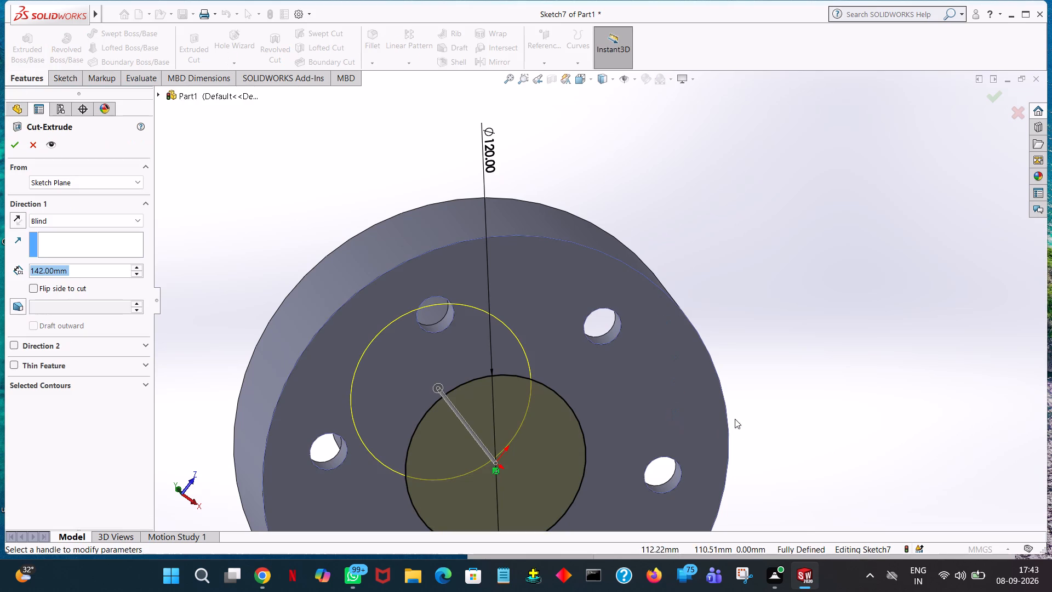
middle_drag(762, 401, 496, 386)
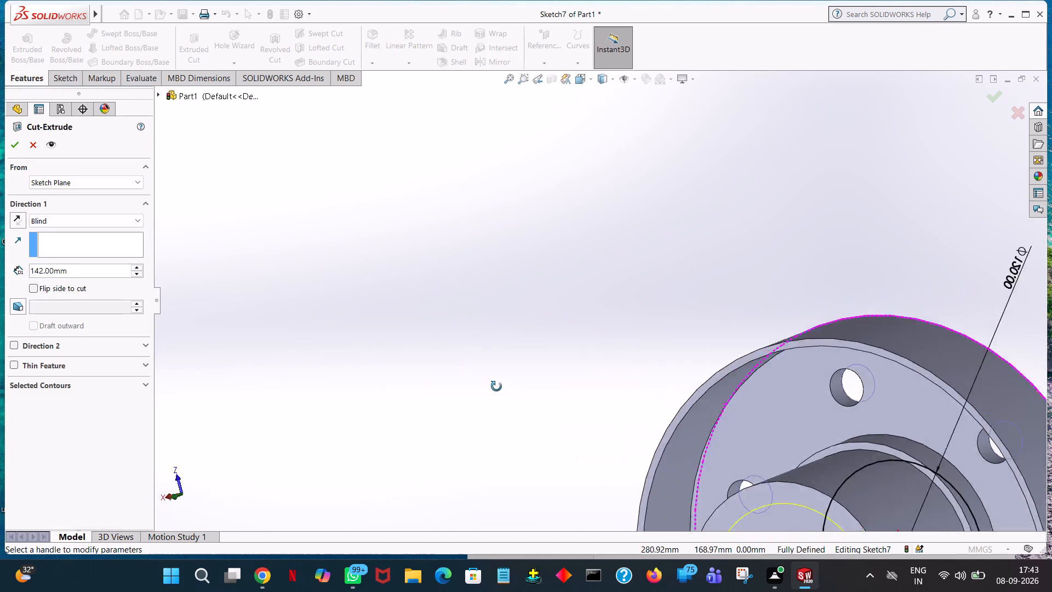
middle_drag(496, 386, 576, 363)
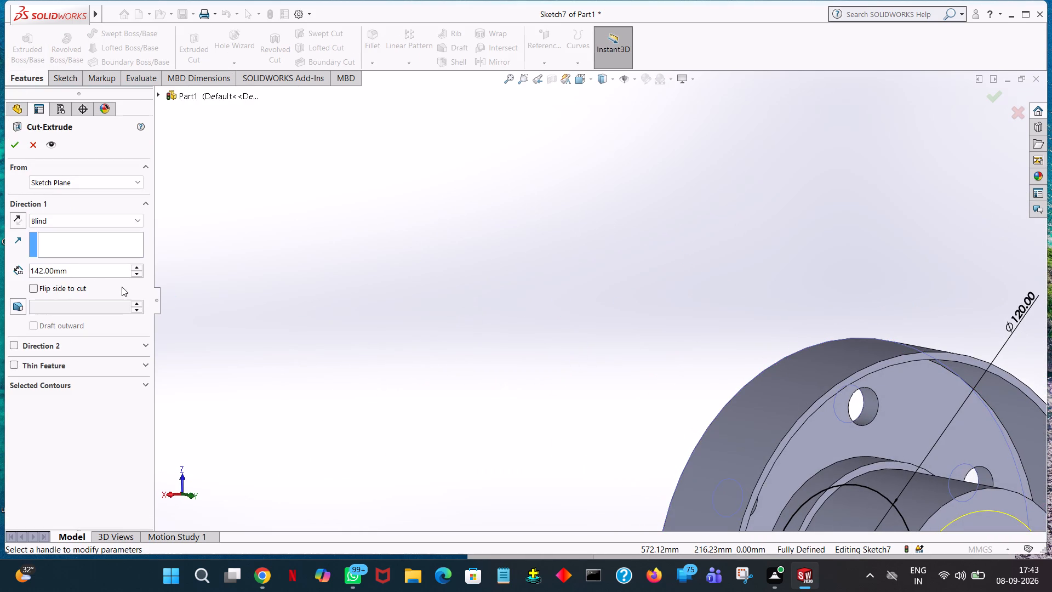
double_click(90, 270)
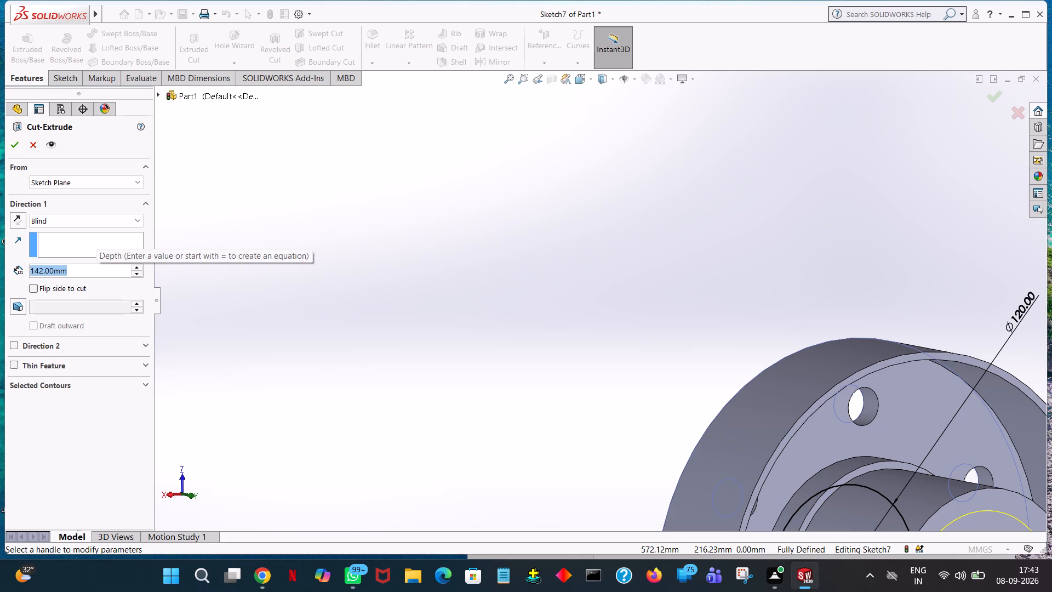
text(50)
key(Return)
click(13, 141)
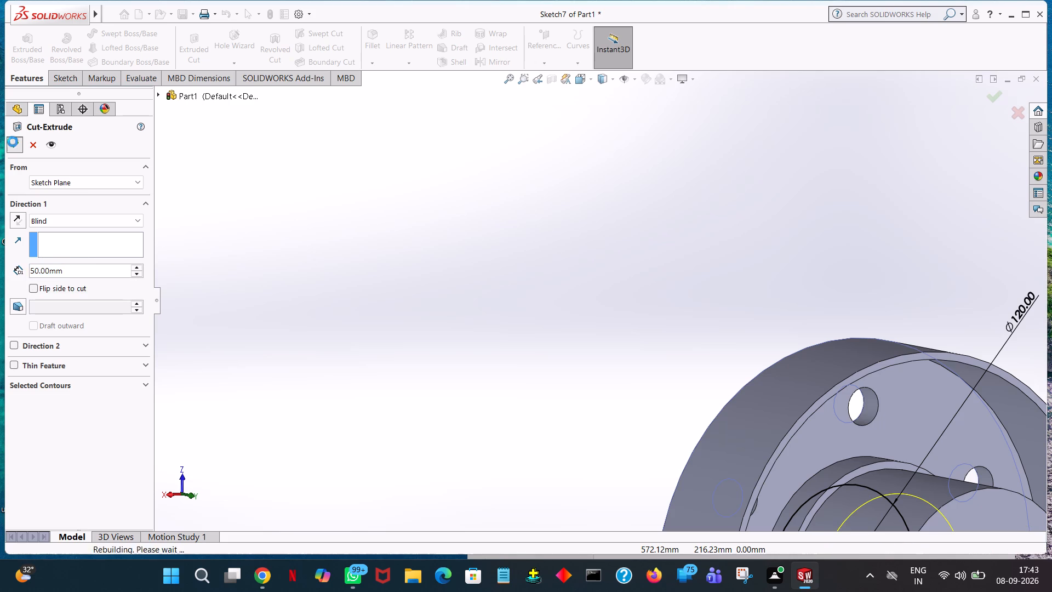
Edit the outer ring's base extrusion (Boss-Extrude1) and set its blind depth to 35 mm.
middle_drag(474, 273, 252, 172)
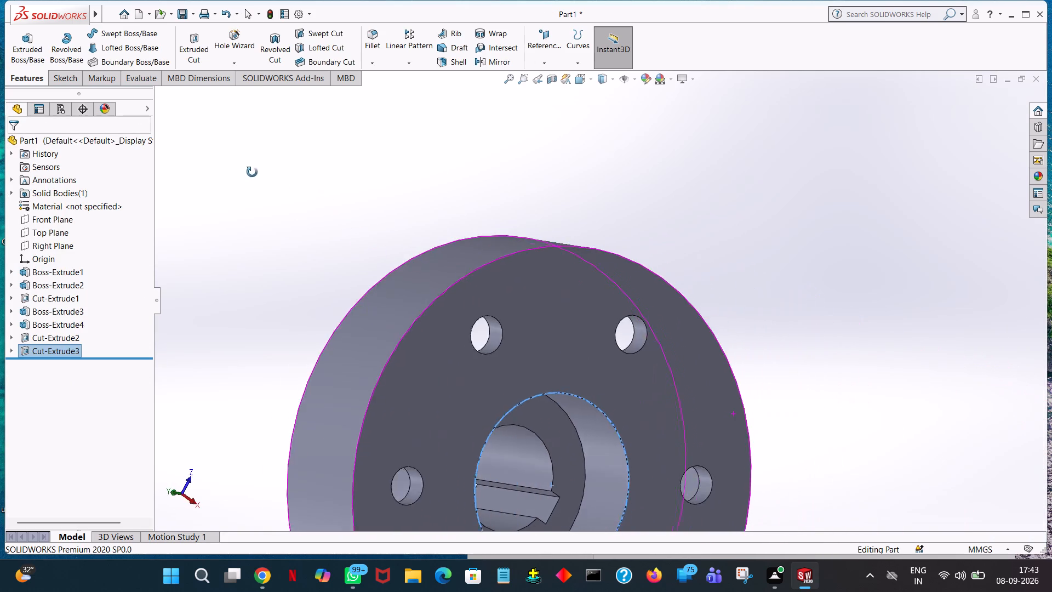
middle_drag(252, 172, 399, 224)
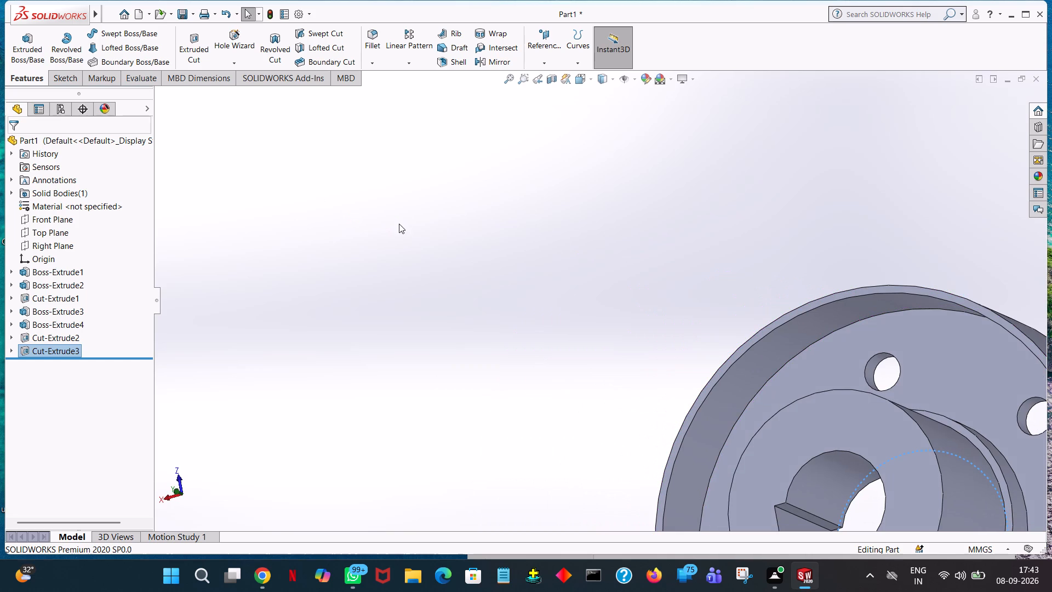
key(ctrl+7)
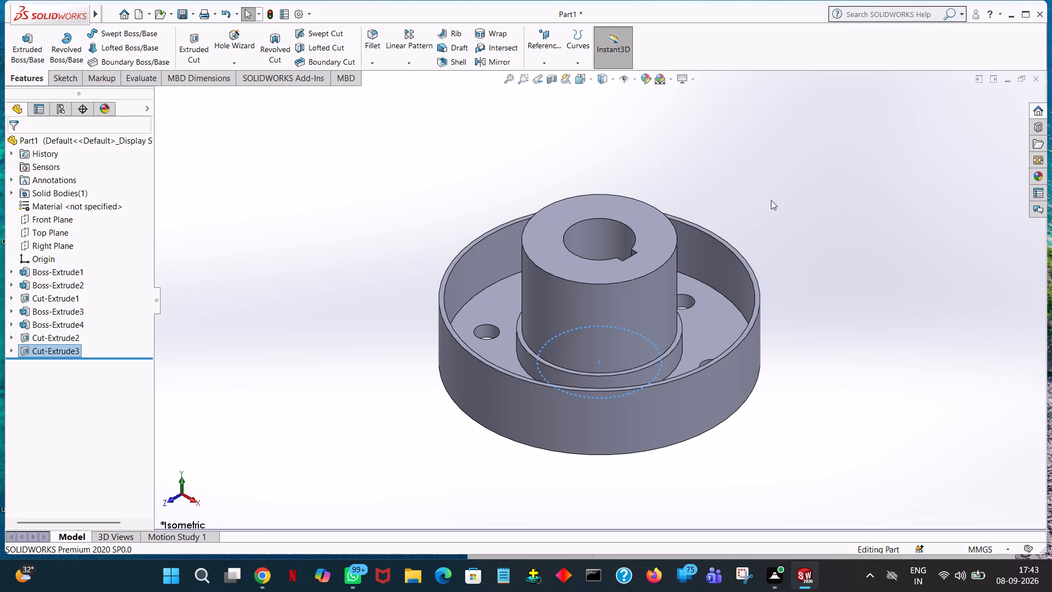
click(782, 163)
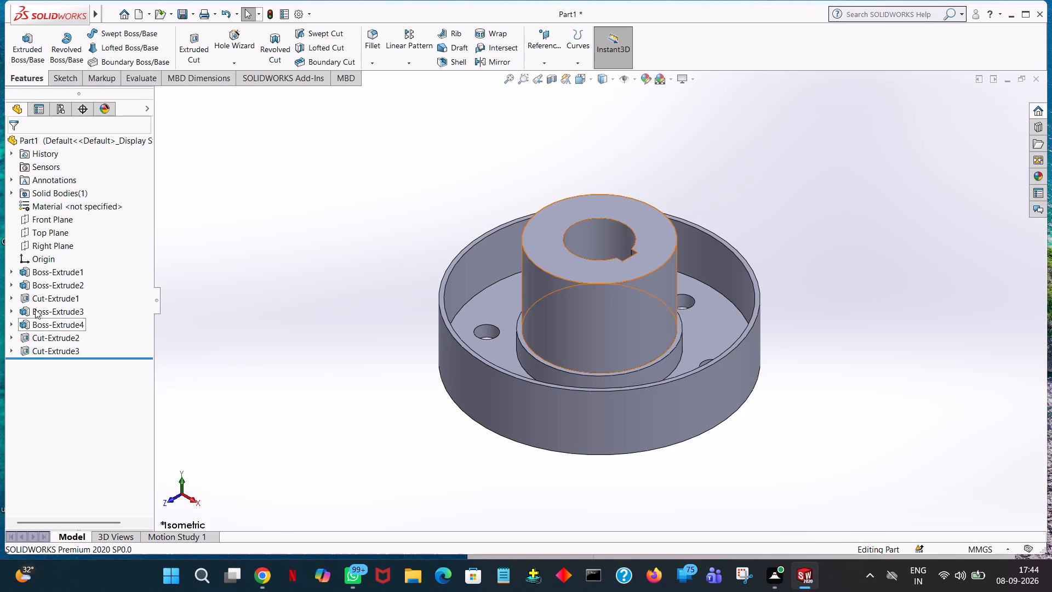
click(35, 276)
click(49, 250)
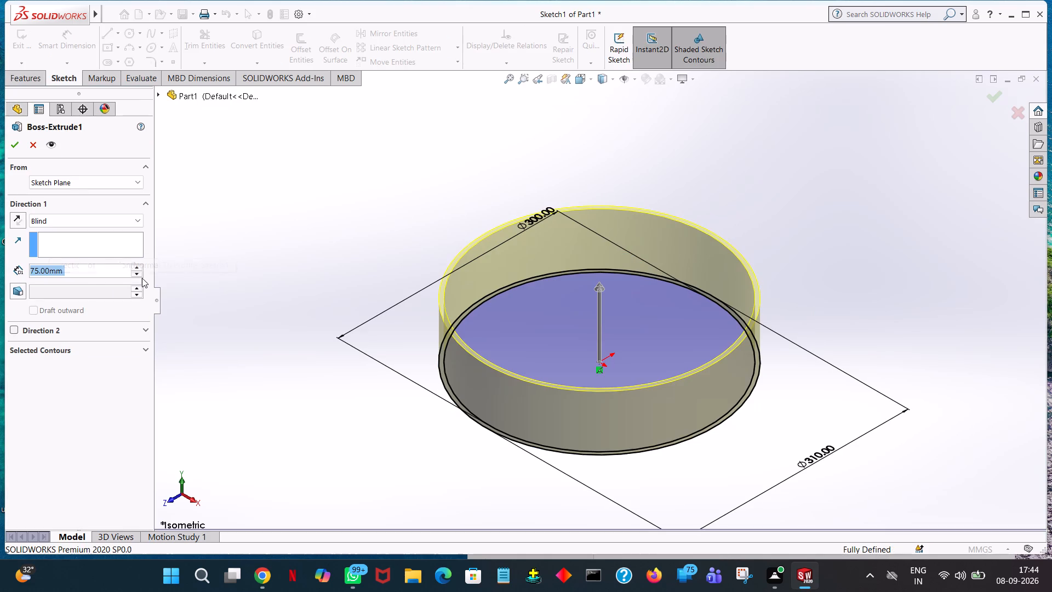
click(142, 274)
double_click(142, 274)
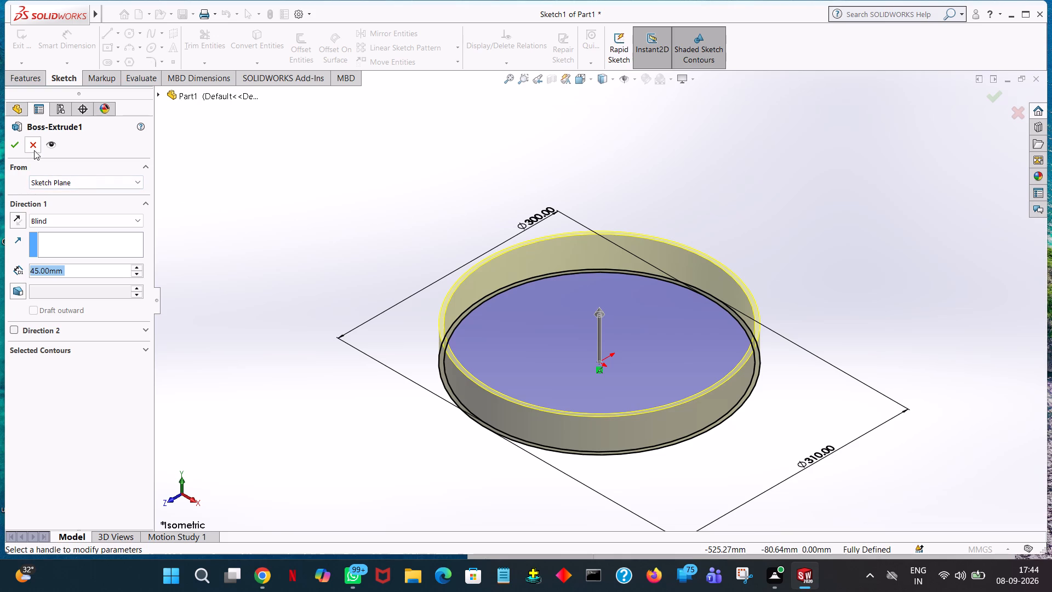
triple_click(136, 272)
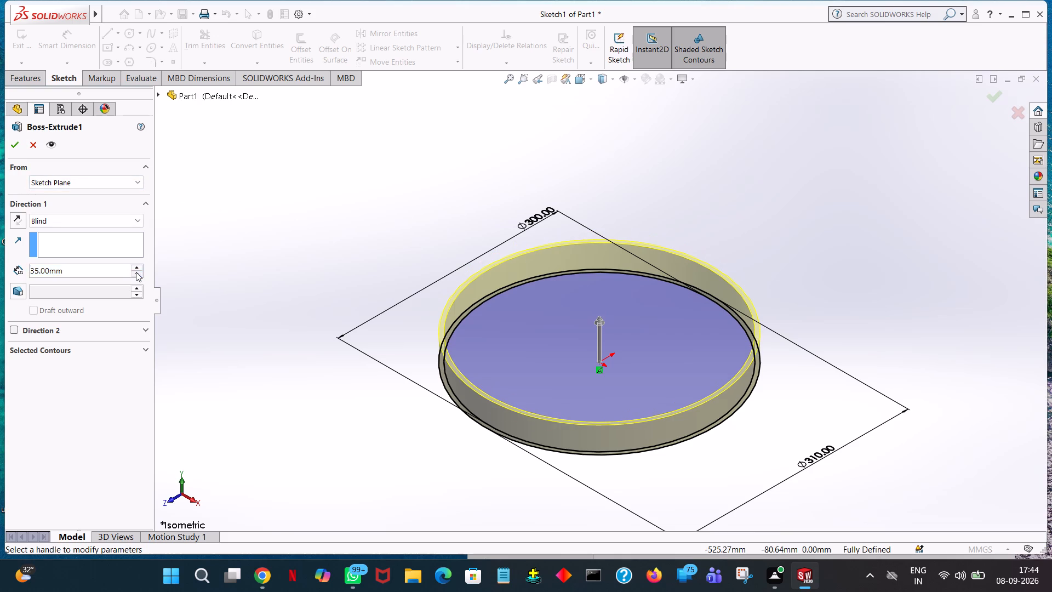
triple_click(136, 272)
double_click(136, 272)
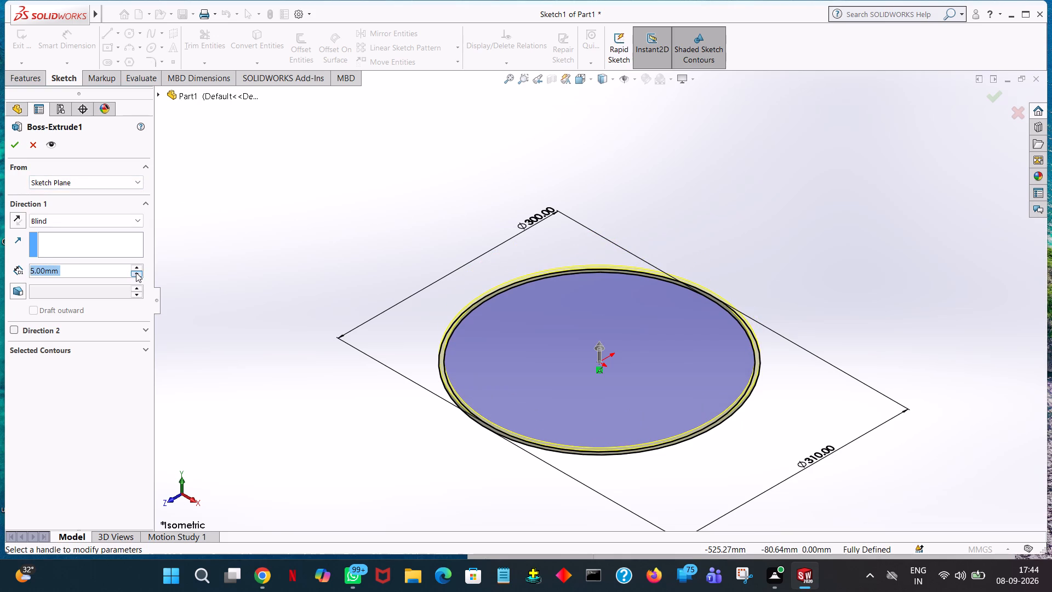
key(0)
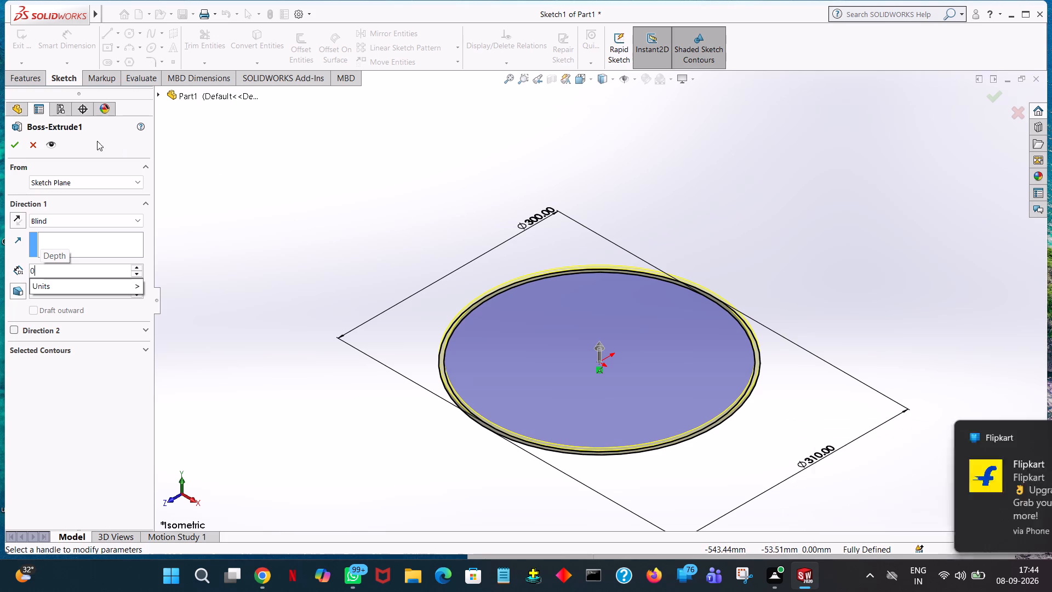
click(30, 150)
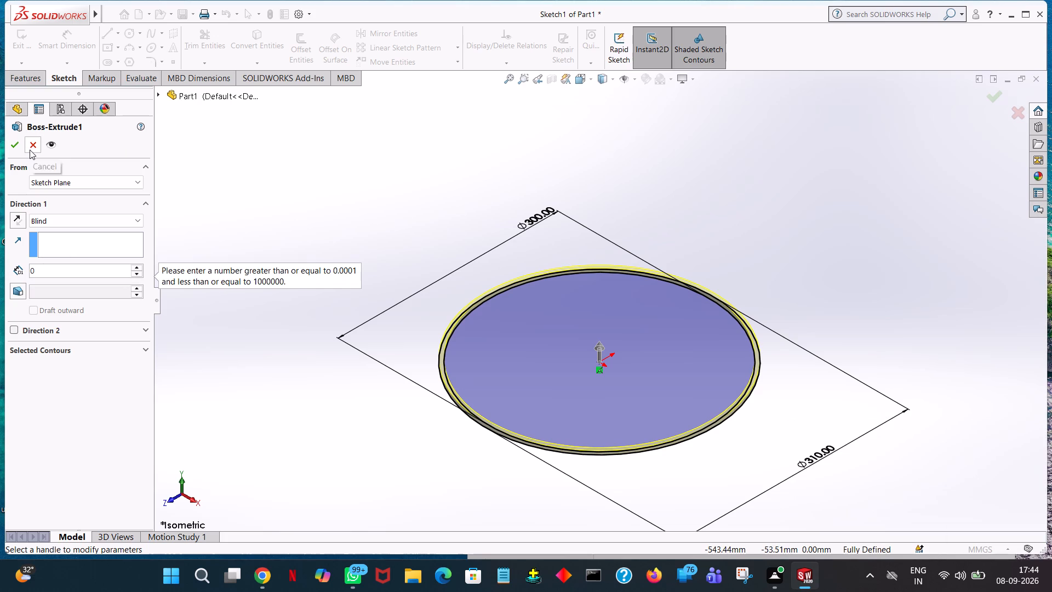
triple_click(136, 266)
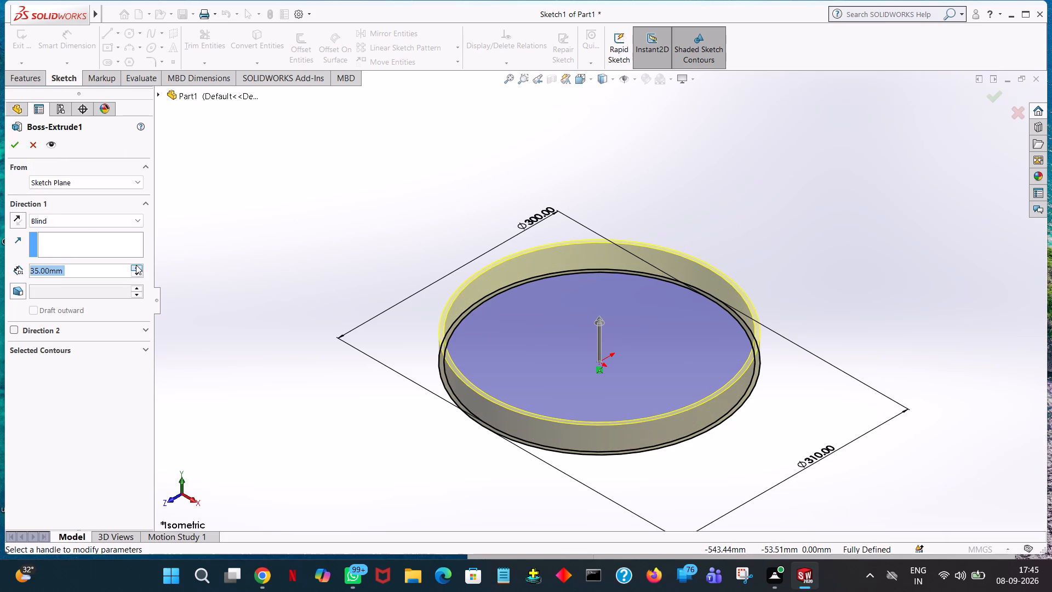
click(18, 148)
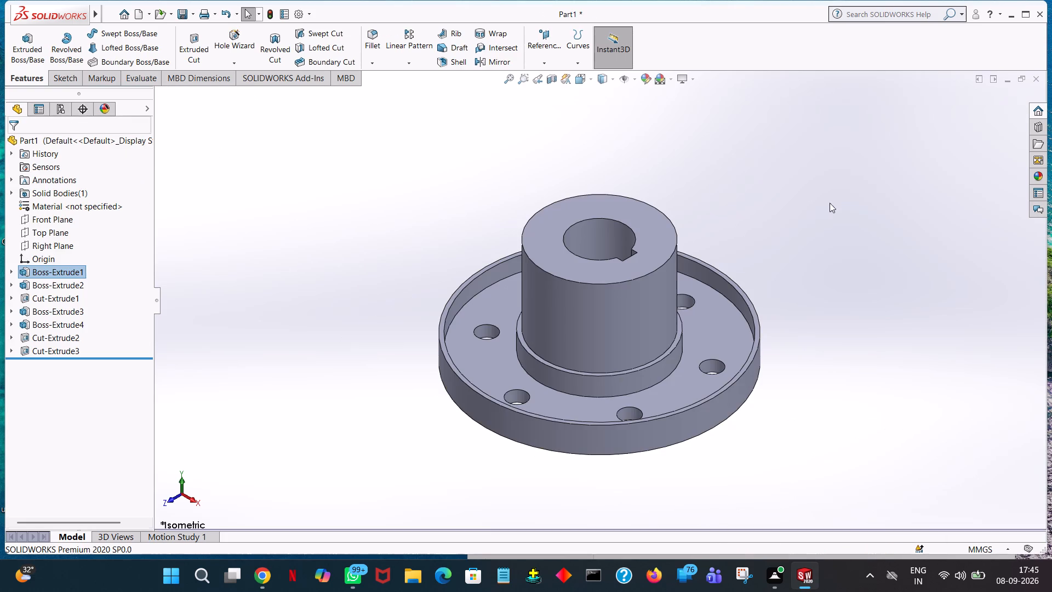
click(838, 202)
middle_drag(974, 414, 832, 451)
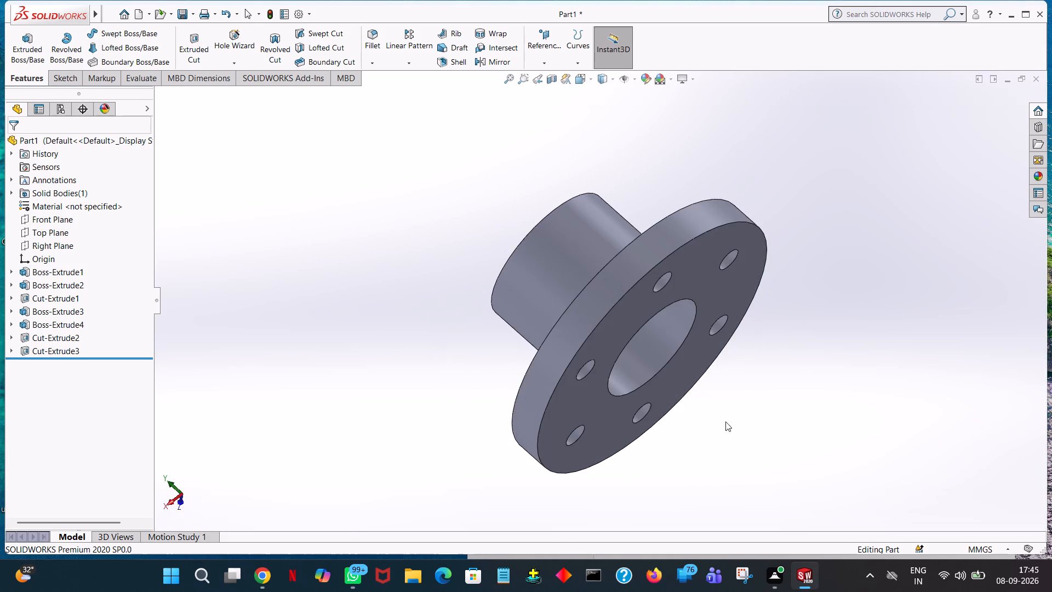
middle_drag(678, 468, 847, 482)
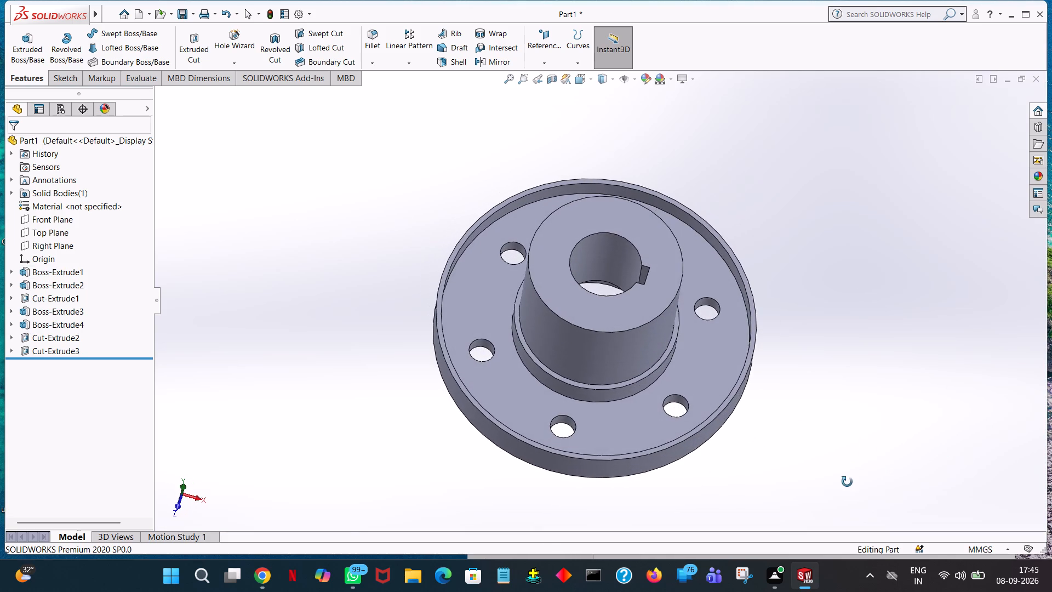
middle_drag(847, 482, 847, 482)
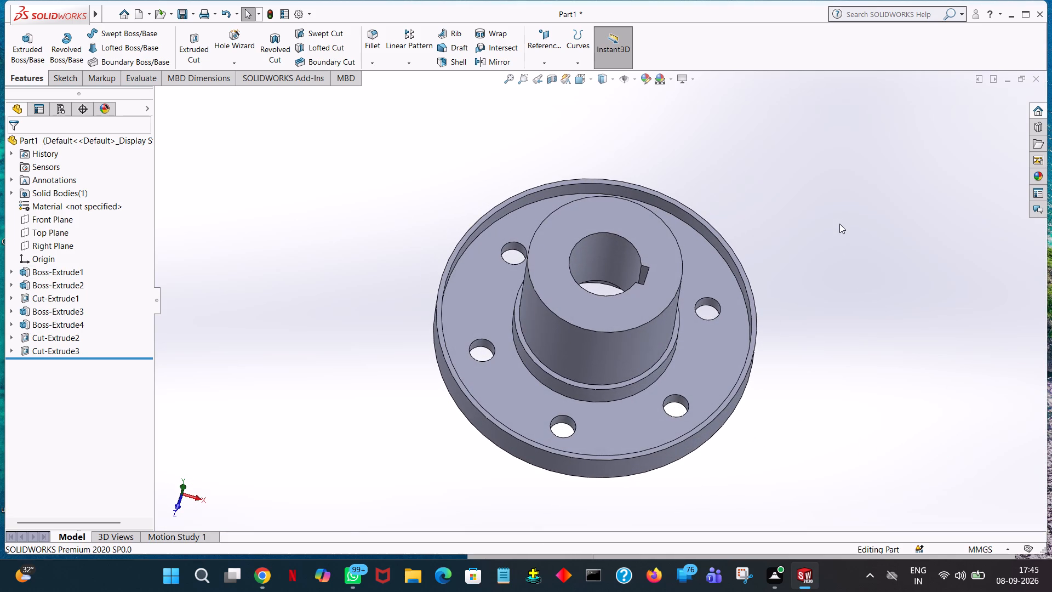
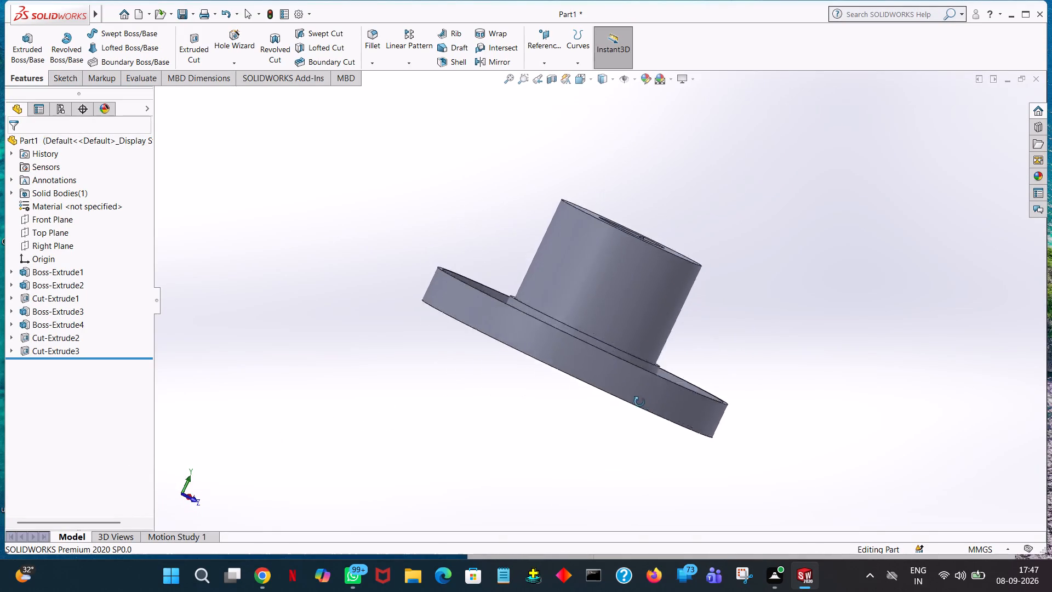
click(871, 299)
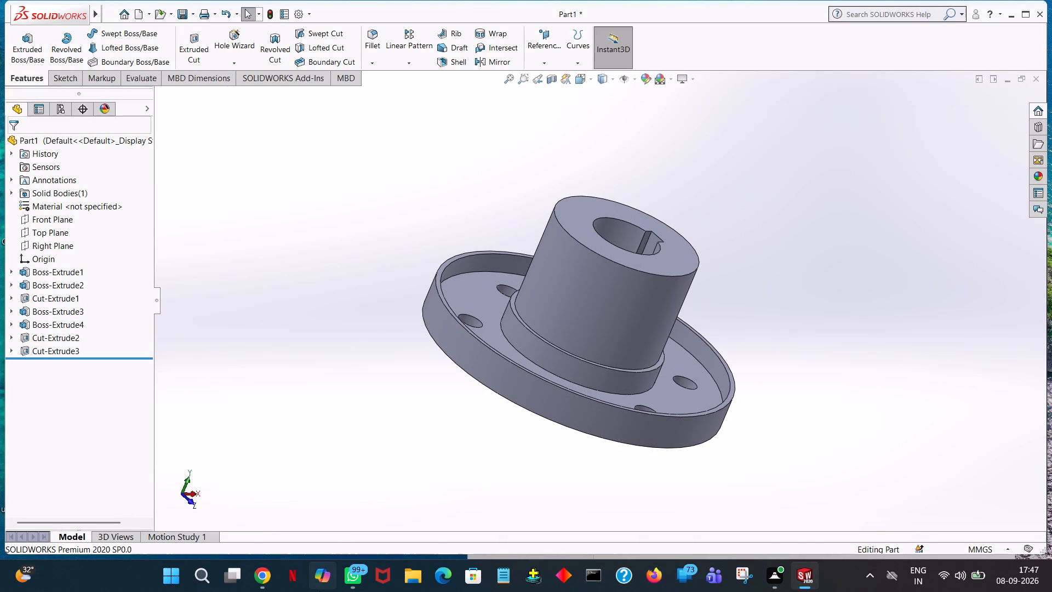
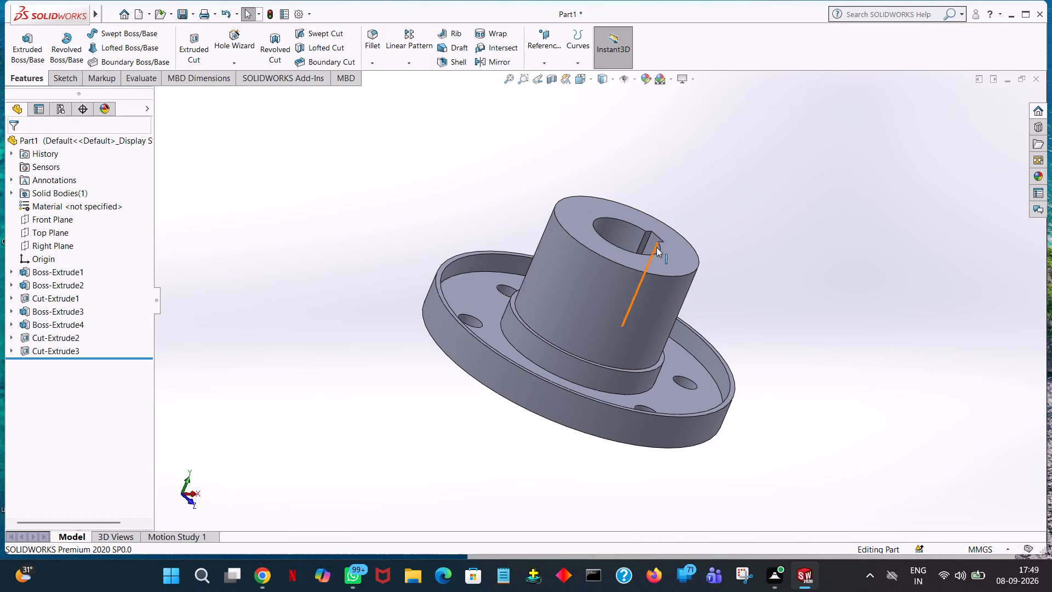
Inspect the completed hub from the boss side and the underside, including the keyed bore, six holes and recess.
middle_drag(750, 231, 728, 422)
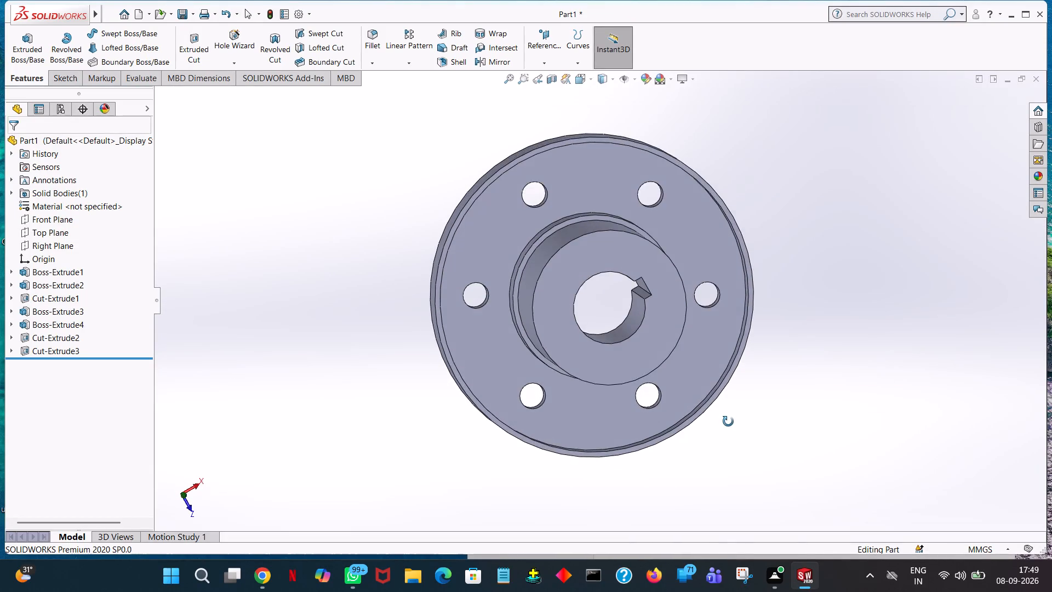
middle_drag(728, 422, 727, 403)
middle_drag(738, 291, 1010, 250)
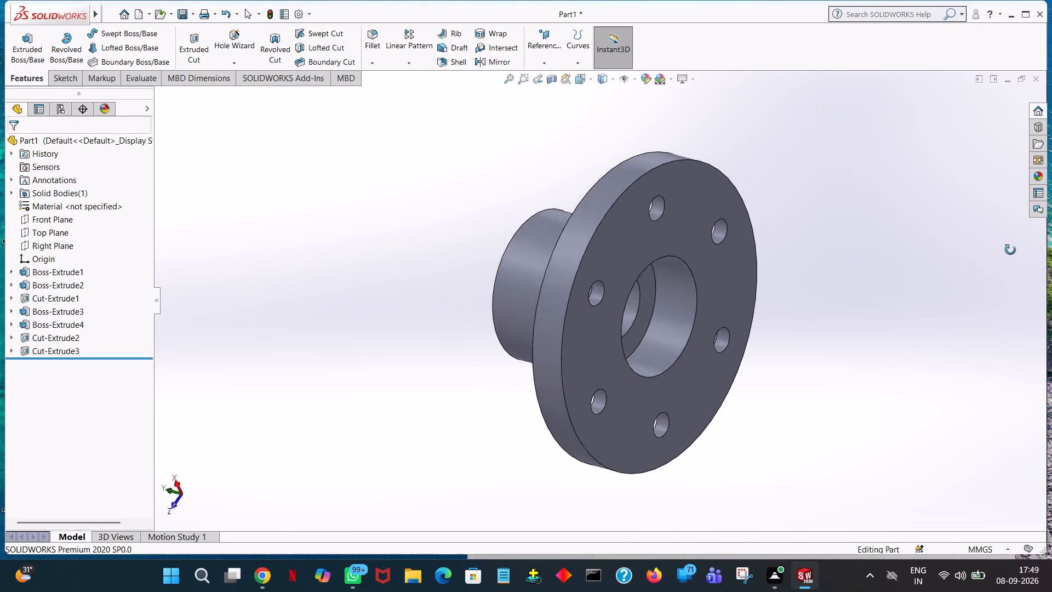
middle_drag(1010, 250, 935, 202)
middle_drag(932, 219, 838, 441)
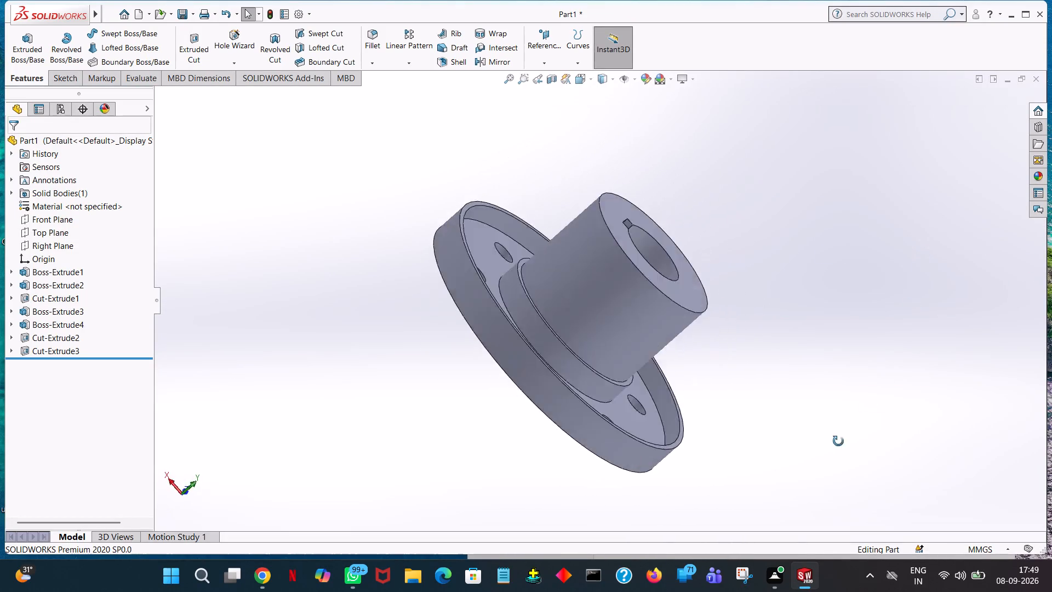
middle_drag(838, 441, 916, 340)
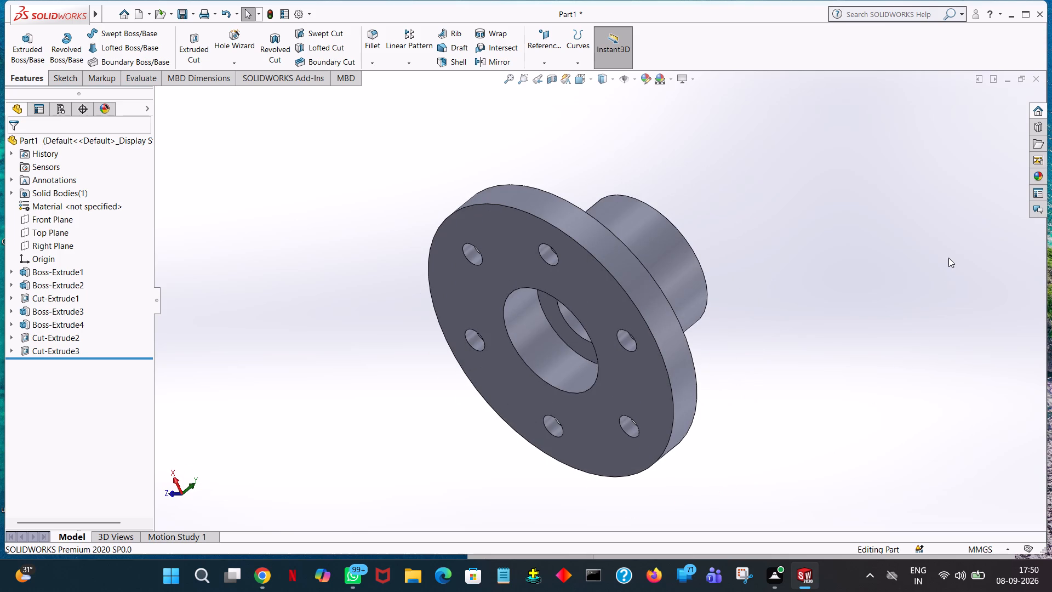
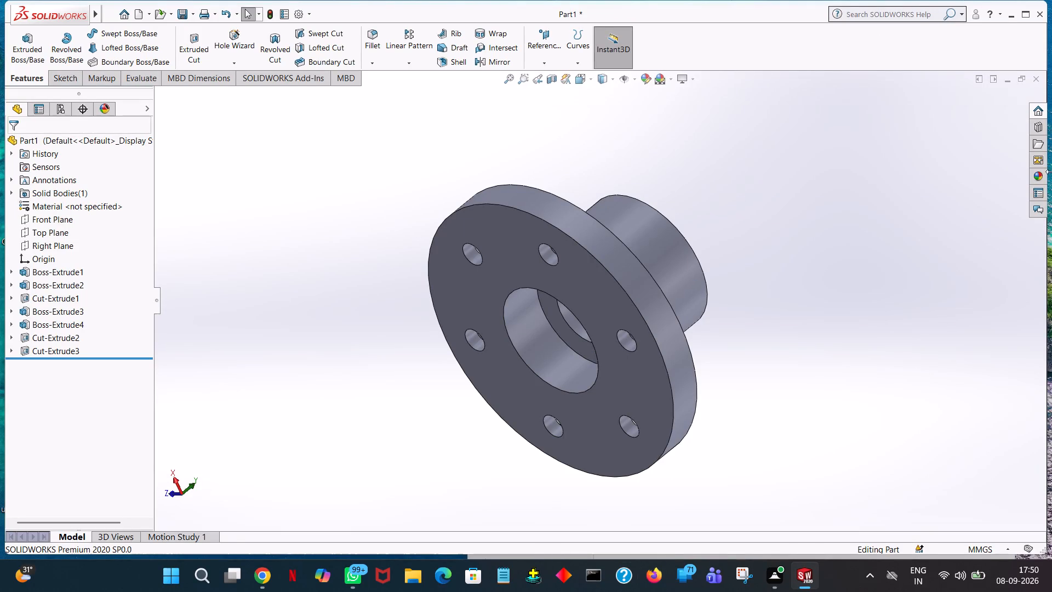
Inspect the finished hub again from the boss side, the rim edge and the underside.
middle_drag(963, 294, 794, 341)
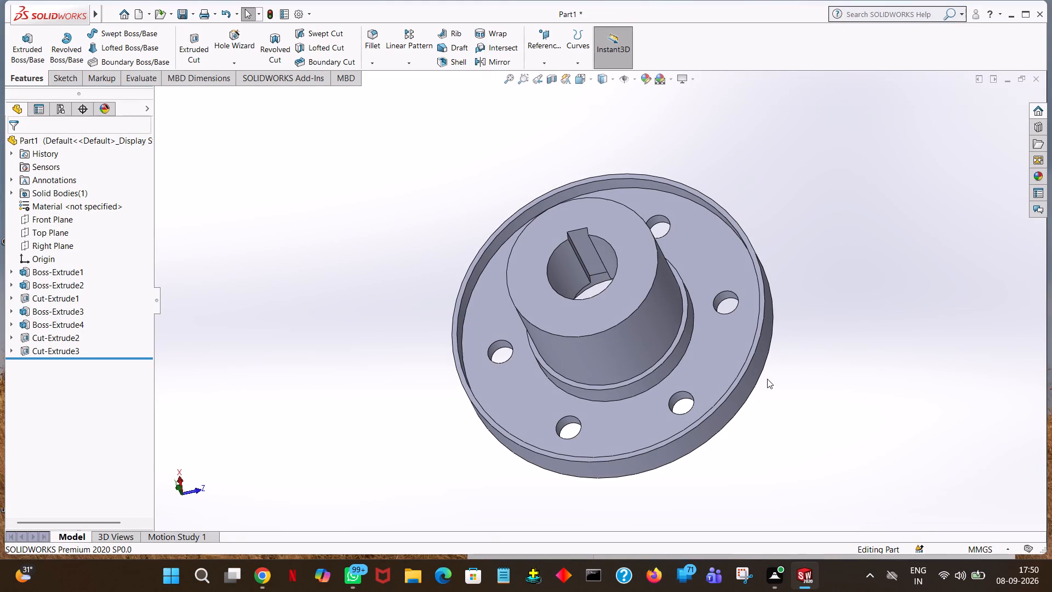
middle_drag(754, 414, 764, 410)
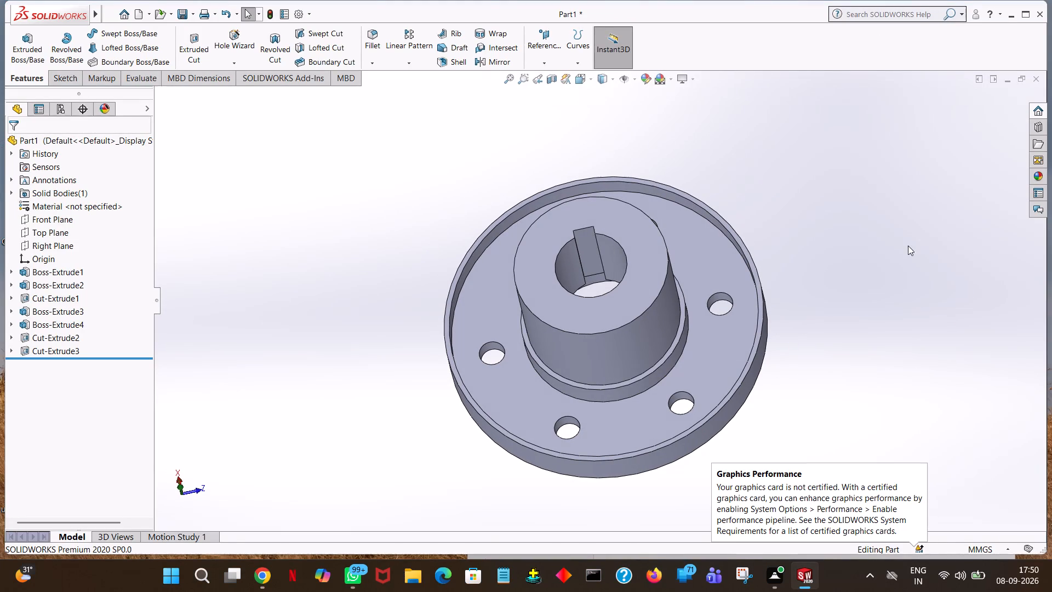
middle_drag(782, 379, 846, 276)
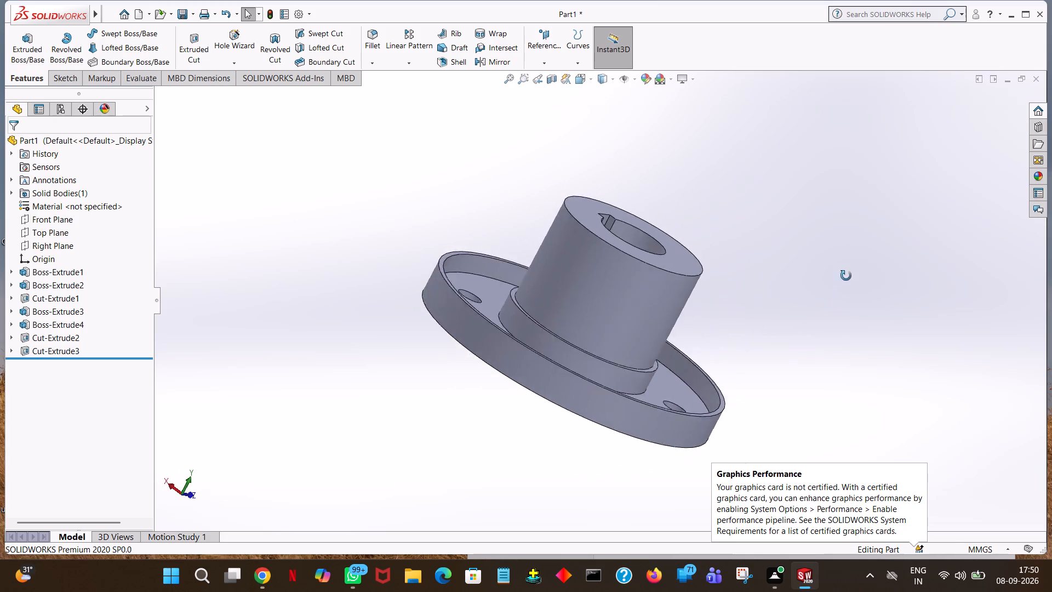
middle_drag(846, 276, 797, 110)
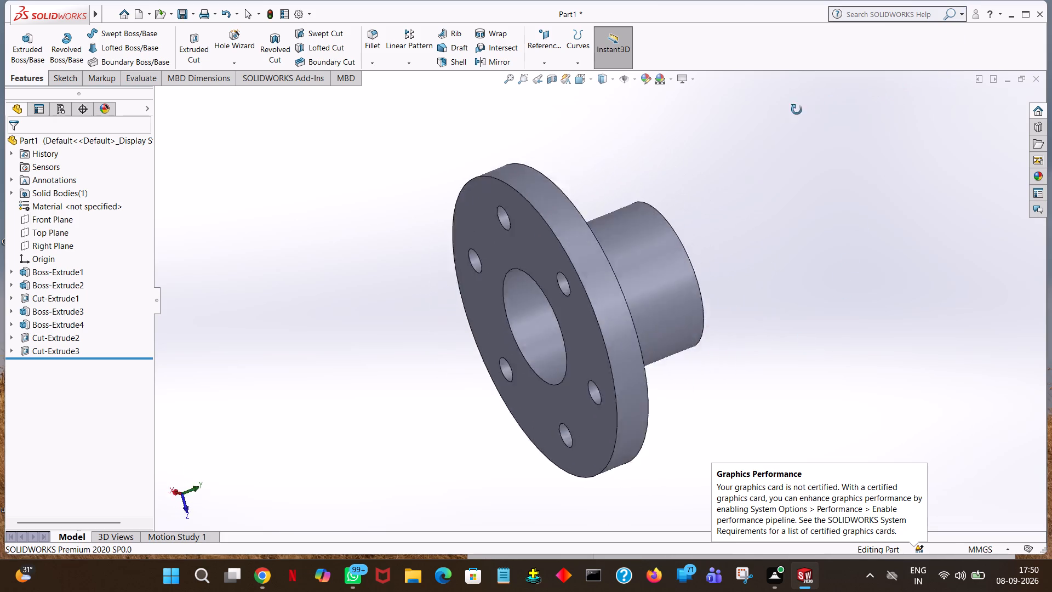
middle_drag(797, 110, 531, 434)
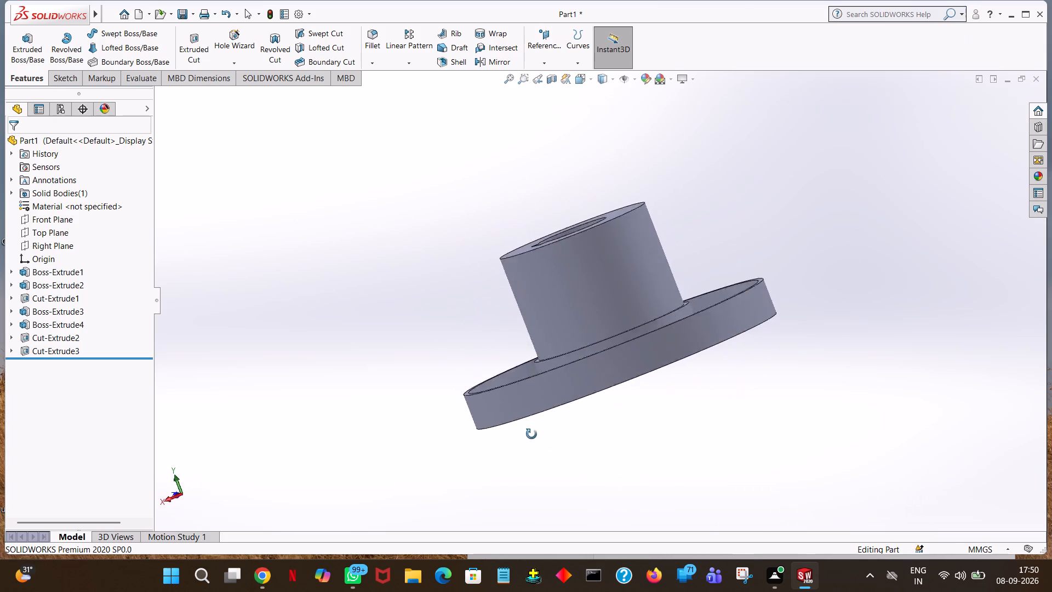
middle_drag(531, 434, 580, 527)
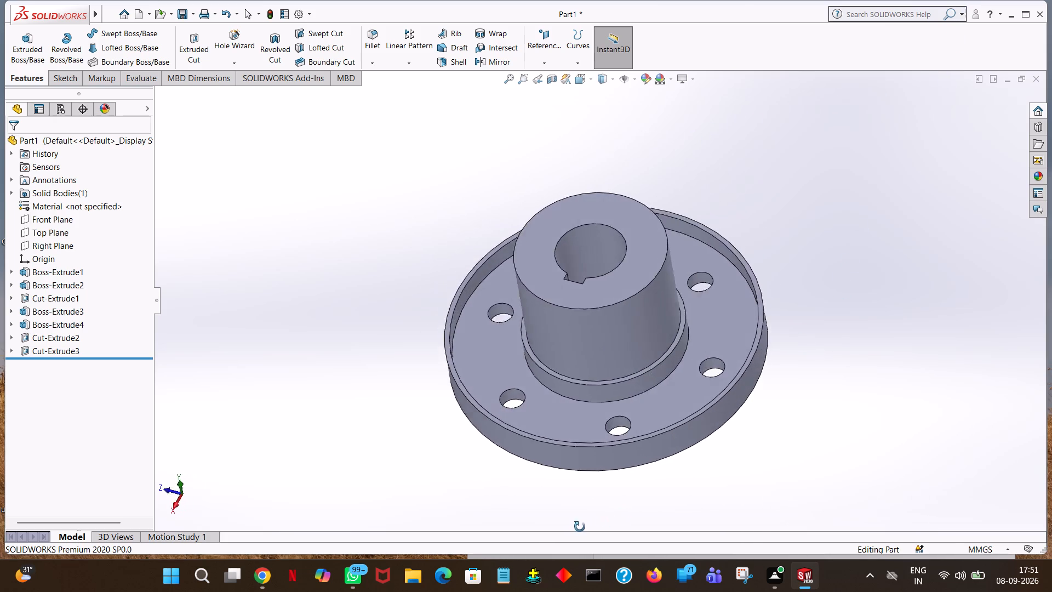
middle_drag(580, 527, 499, 537)
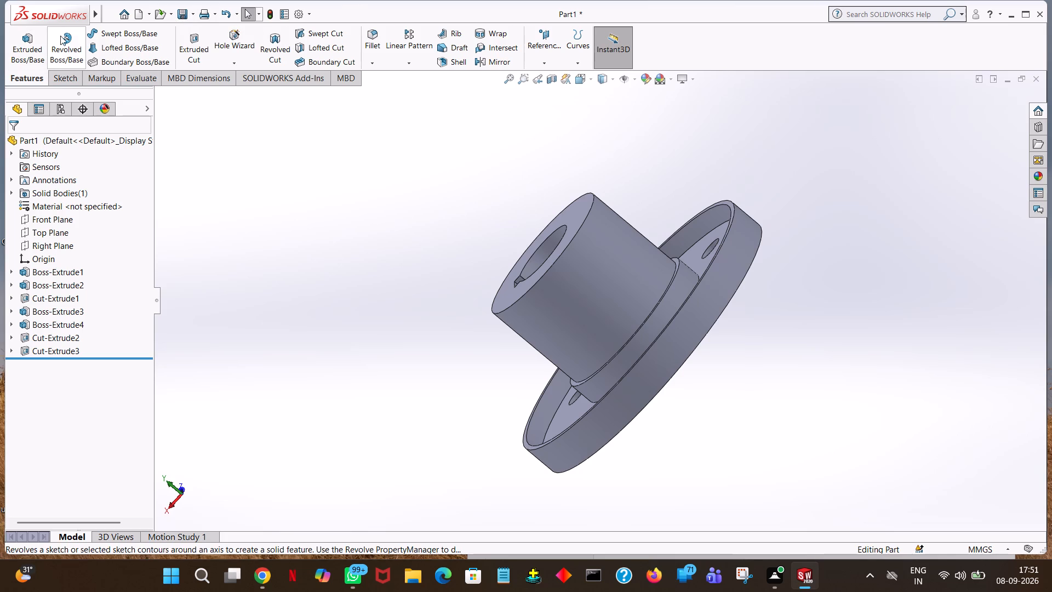
While saving the part, create a new folder named "p" on the New Volume (E:) drive.
click(182, 16)
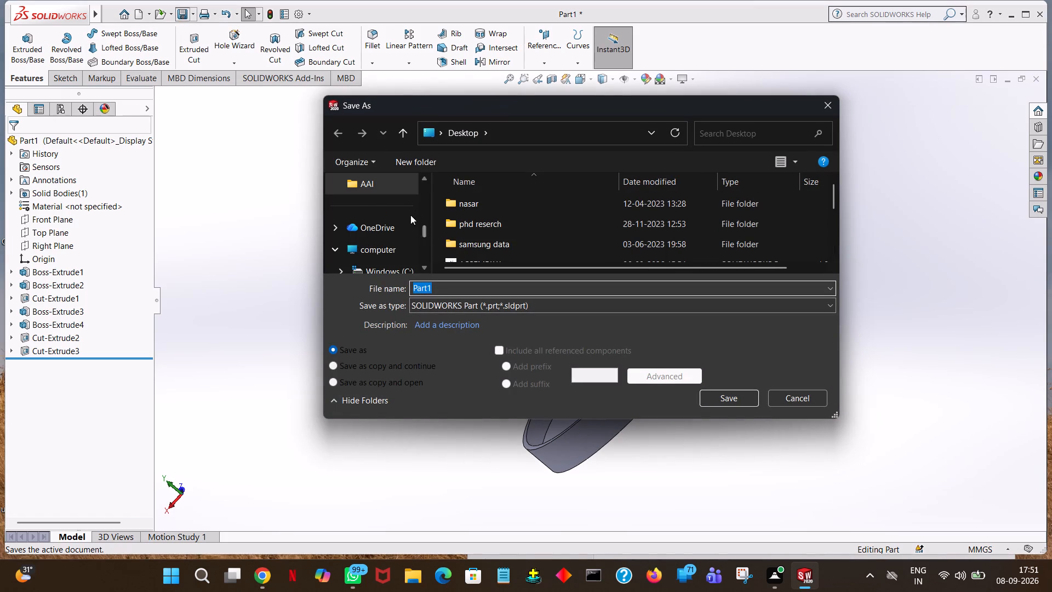
drag(424, 232, 424, 239)
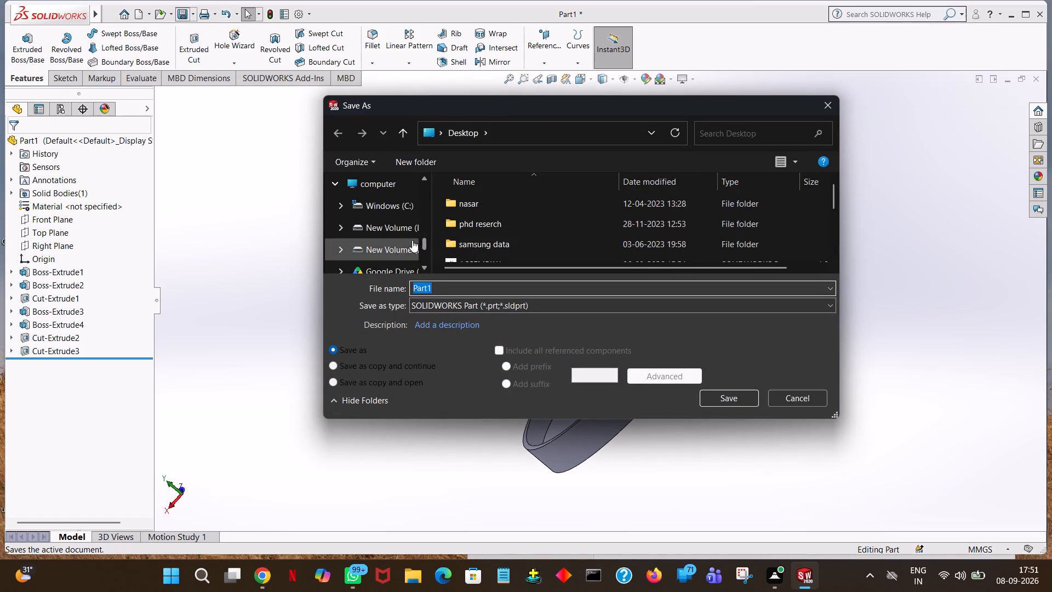
double_click(406, 254)
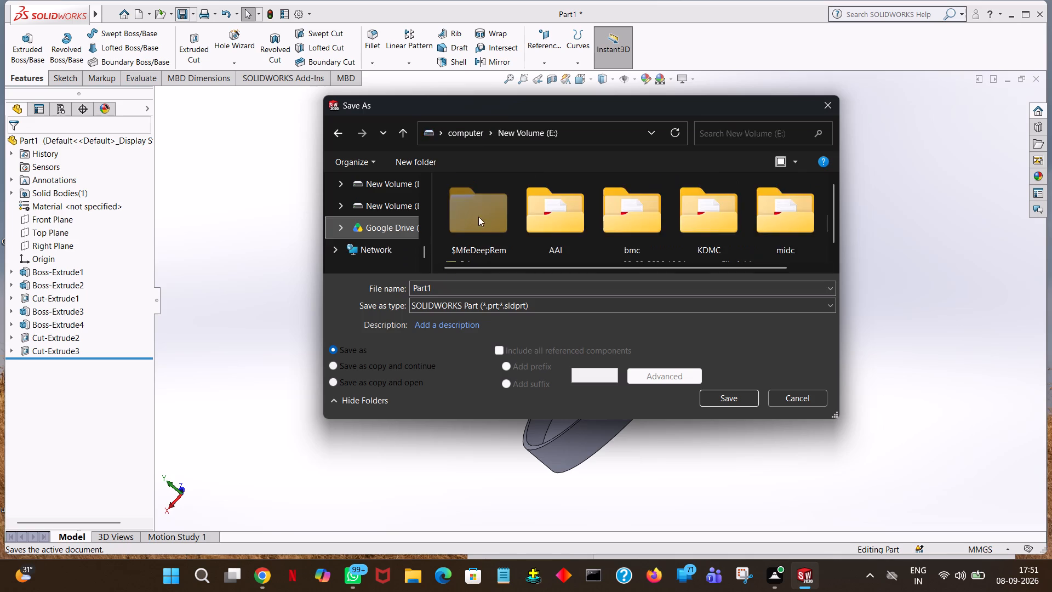
double_click(396, 204)
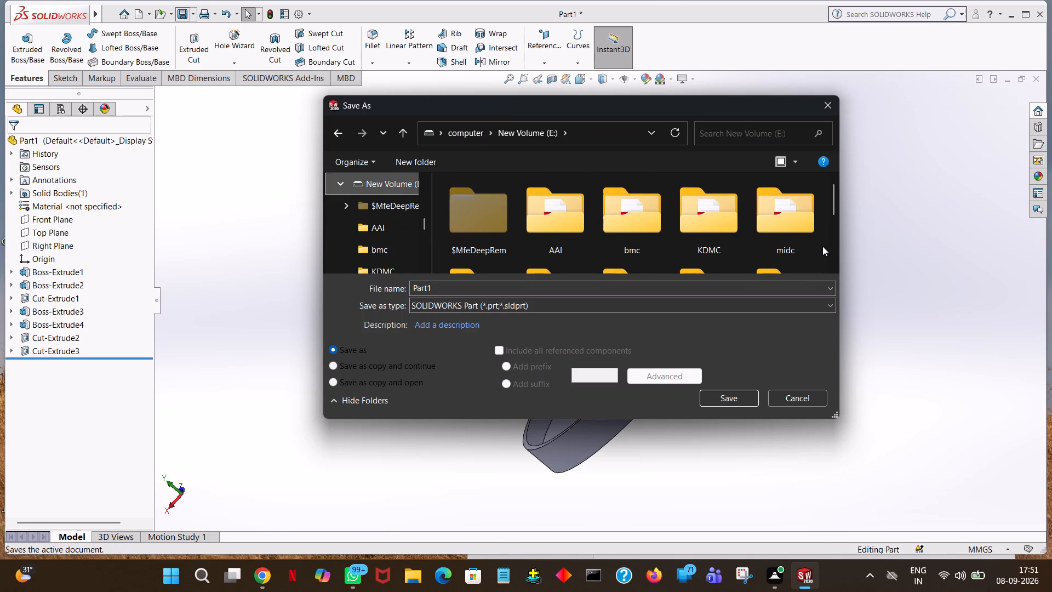
right_click(822, 255)
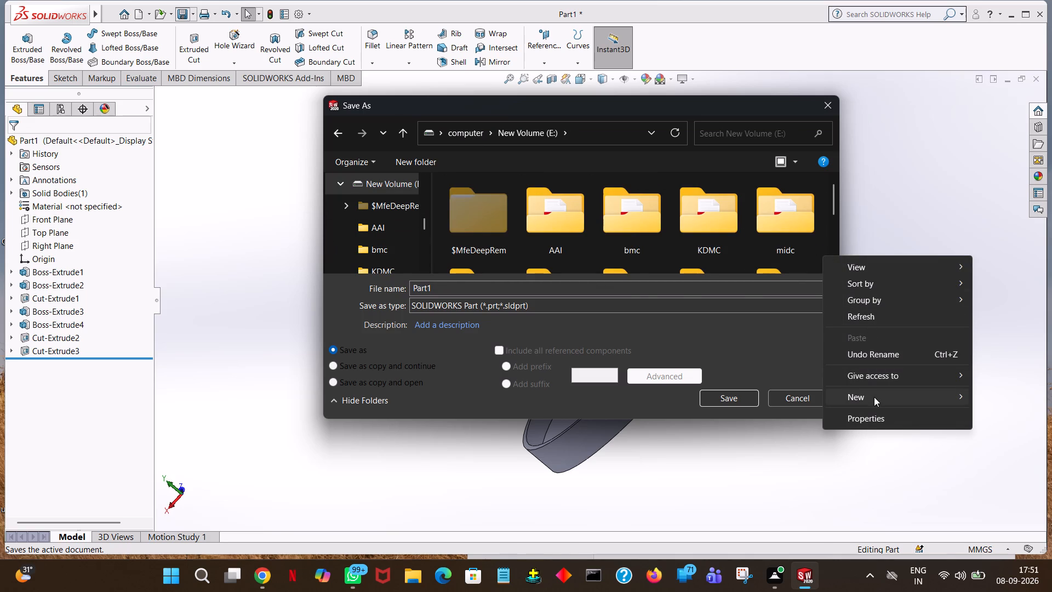
click(874, 397)
click(679, 213)
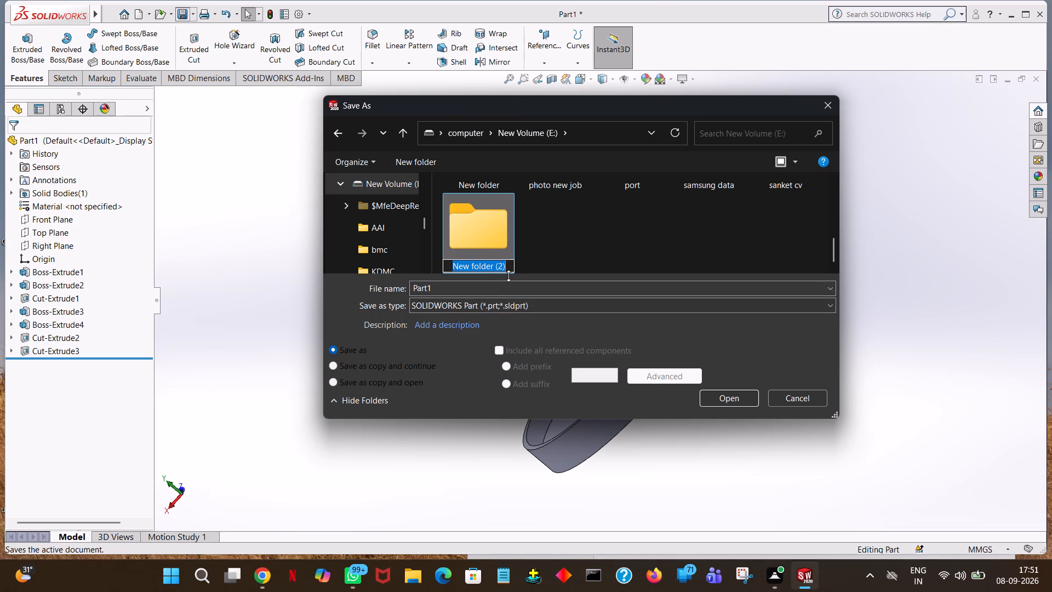
key(p)
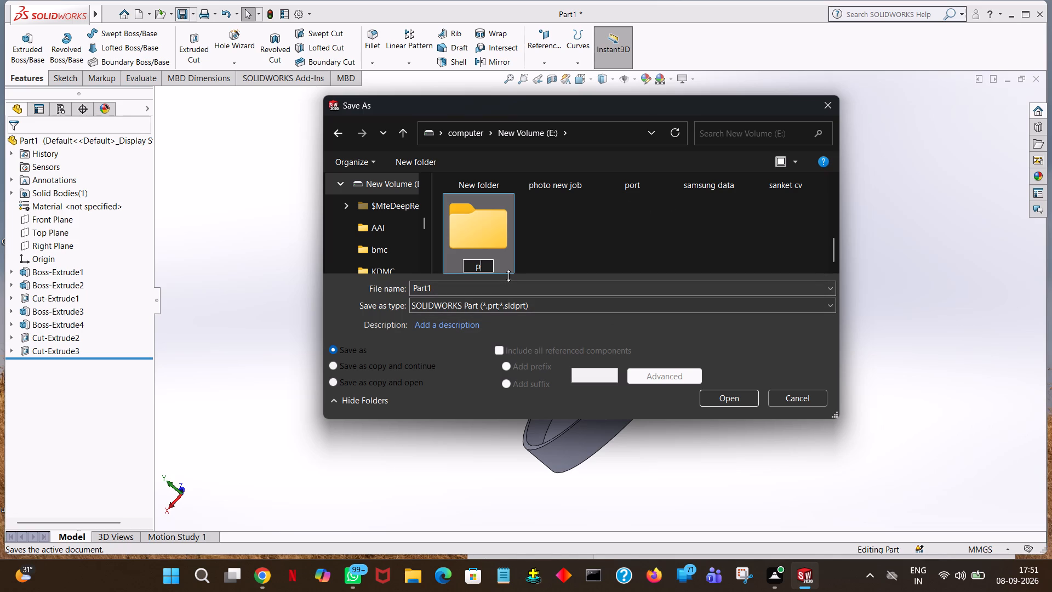
click(512, 289)
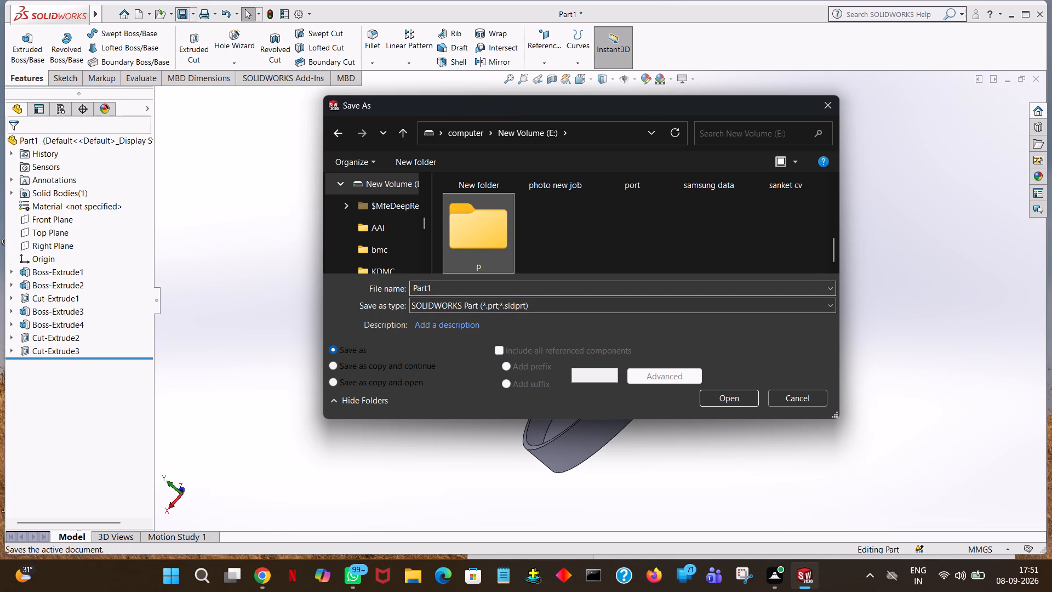
Save the hub model as a SOLIDWORKS part named "part" directly on the New Volume (E:) drive.
double_click(512, 289)
text(part)
key(space)
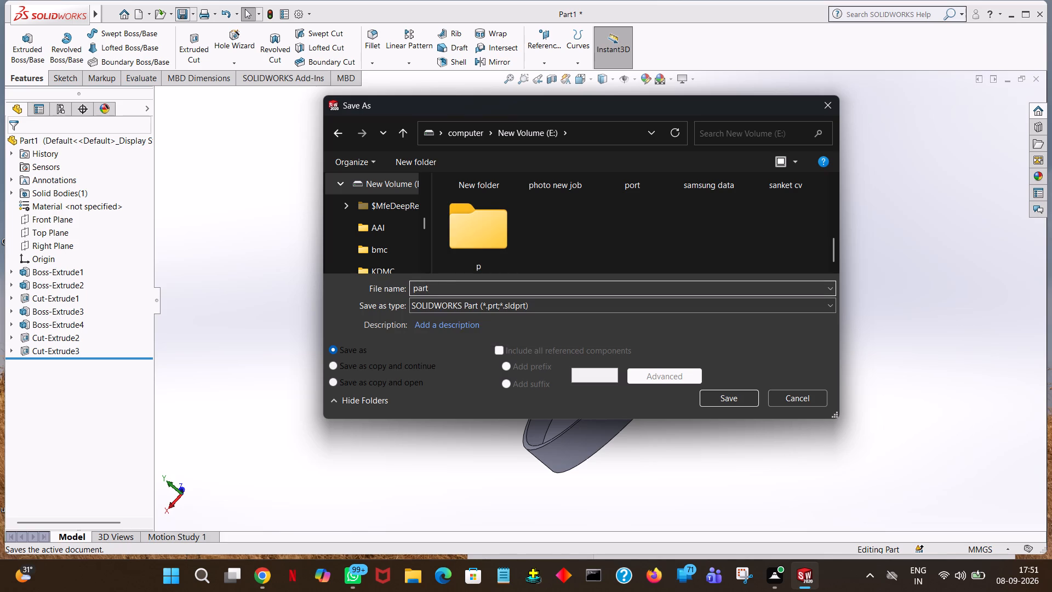
key(p)
text(df)
key(space)
key(BackSpace)
key(BackSpace)
key(BackSpace)
key(BackSpace)
click(748, 397)
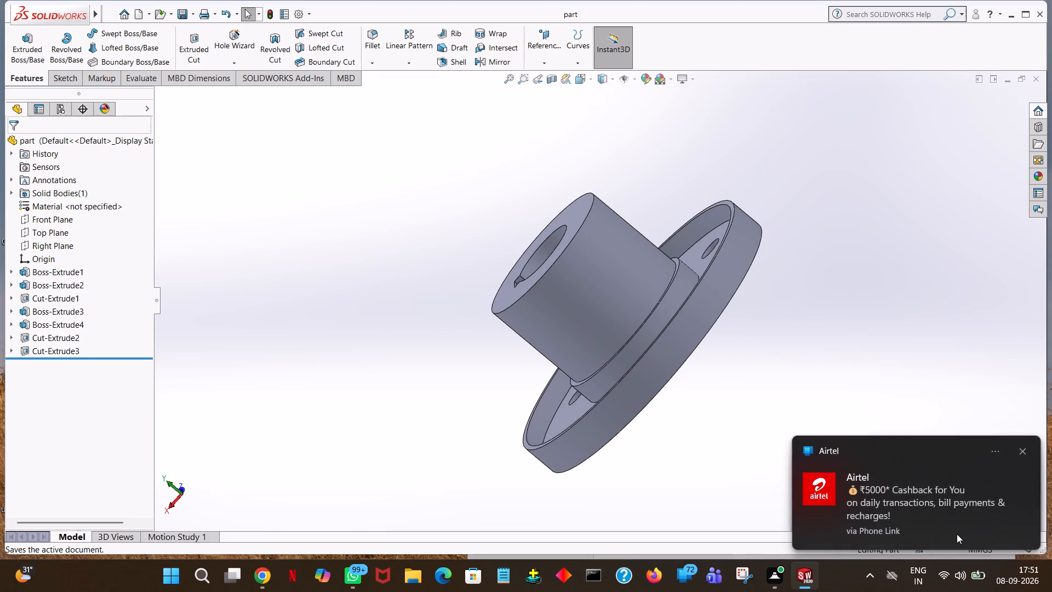
click(1019, 452)
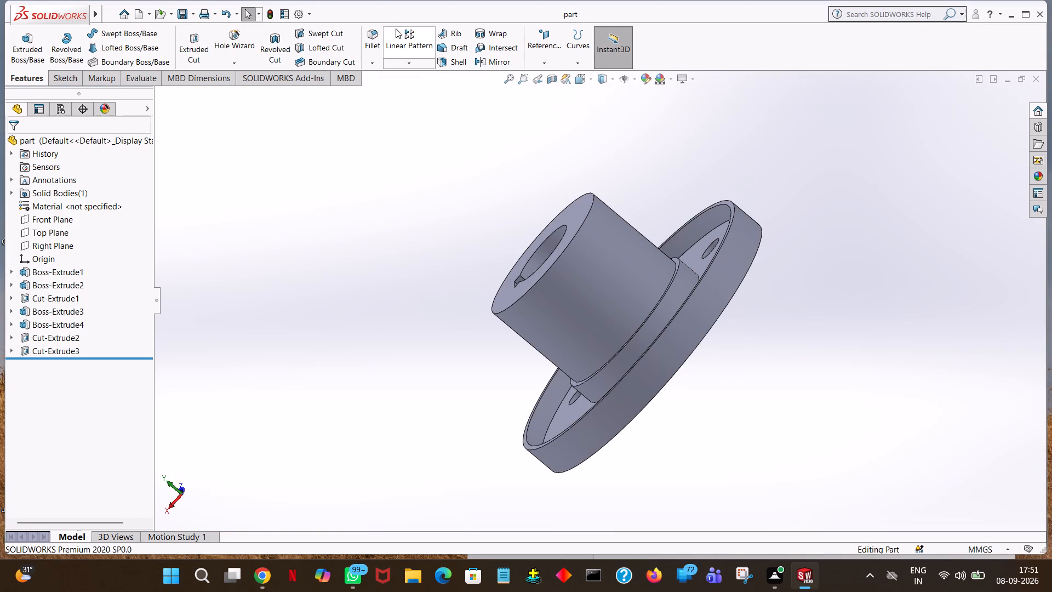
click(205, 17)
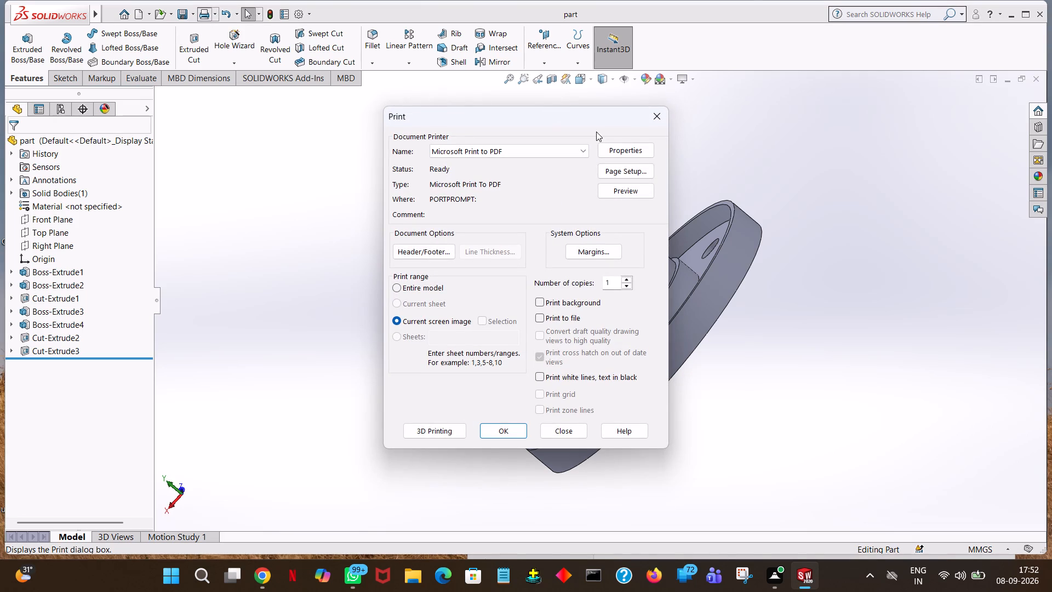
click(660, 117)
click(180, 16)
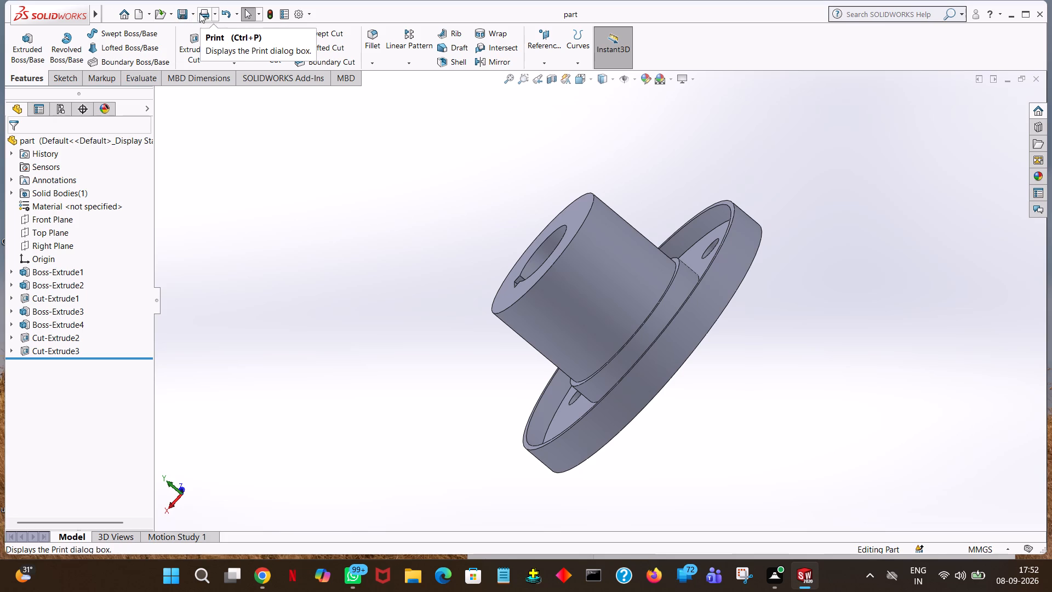
Save a copy of the hub as an Adobe PDF named "part" in the folder p on New Volume (E:).
click(193, 12)
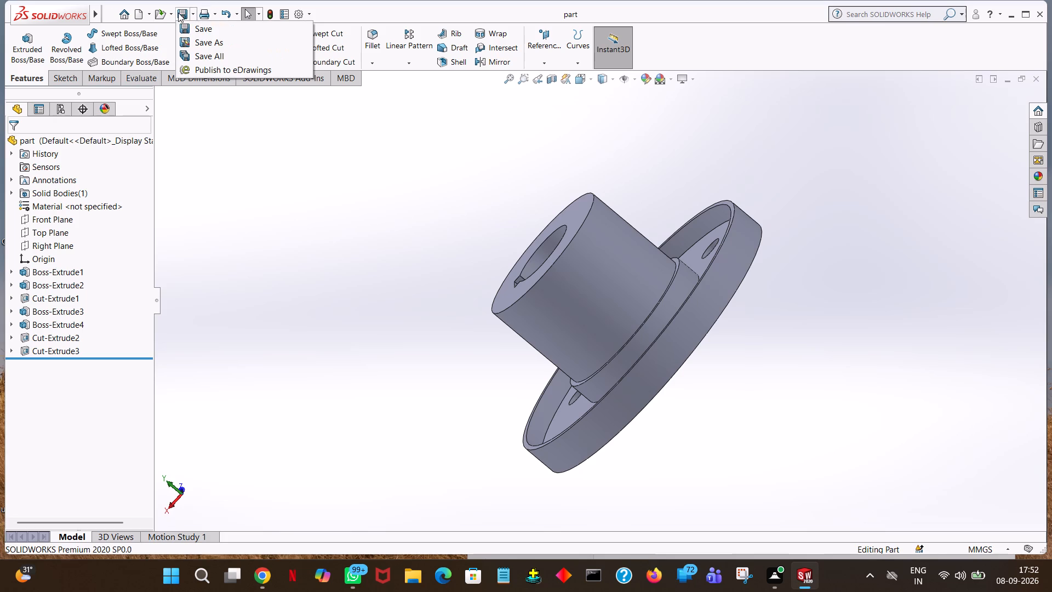
click(201, 43)
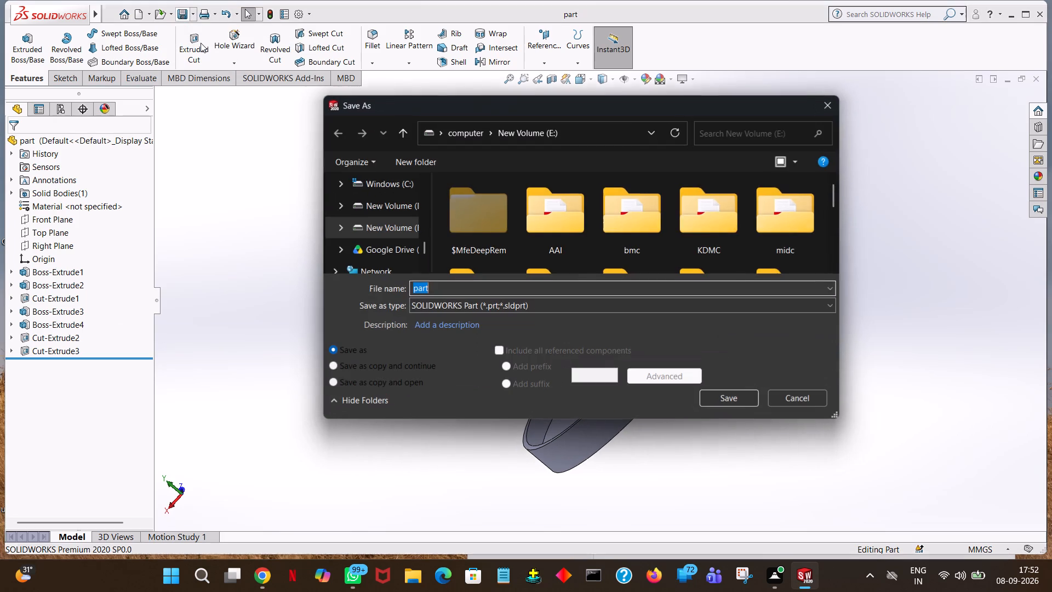
click(630, 301)
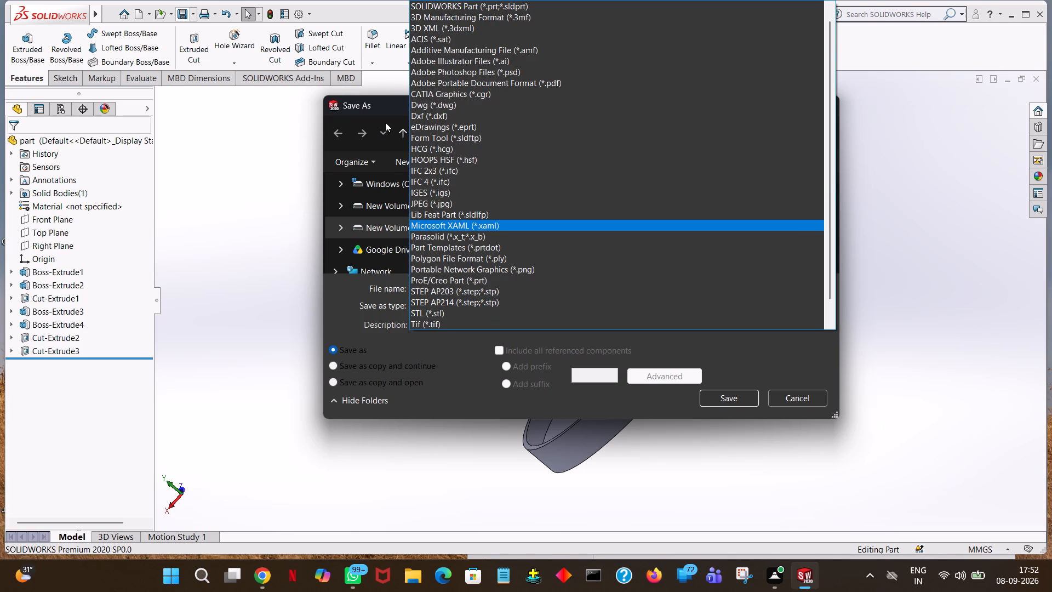
click(467, 86)
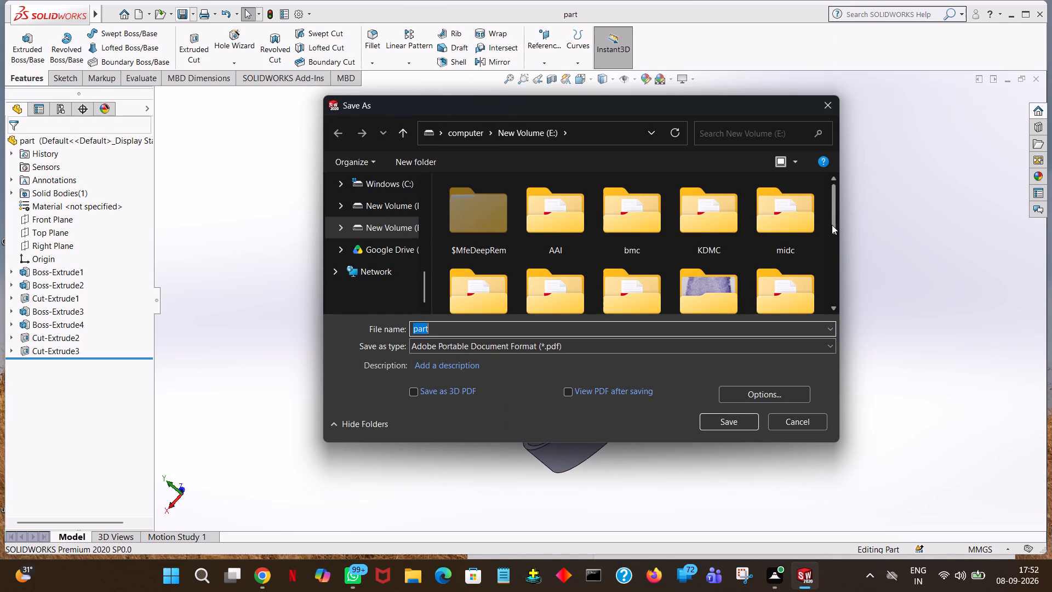
drag(832, 225, 842, 303)
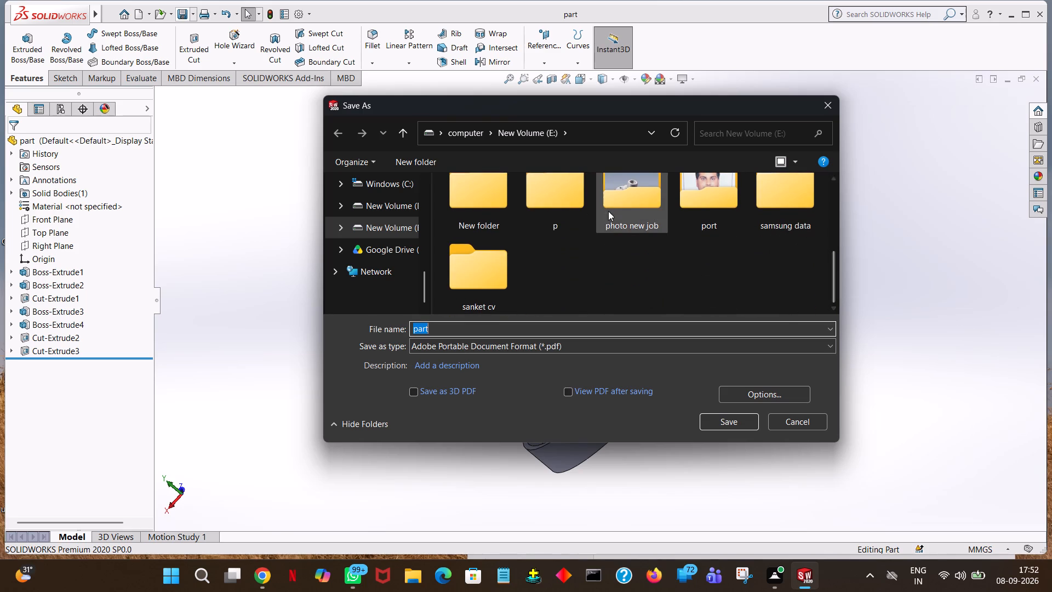
double_click(546, 198)
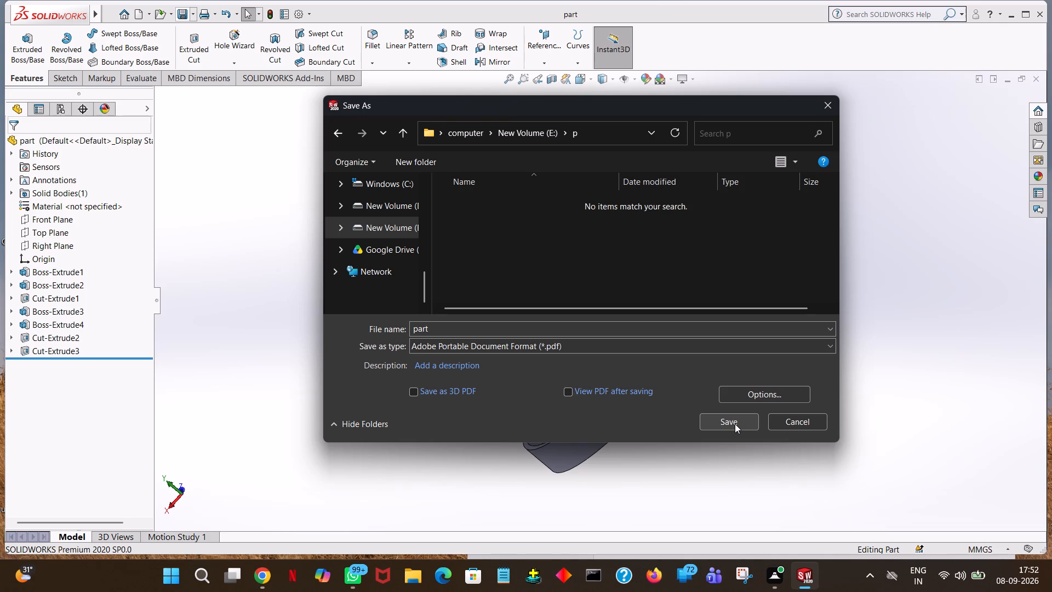
click(735, 424)
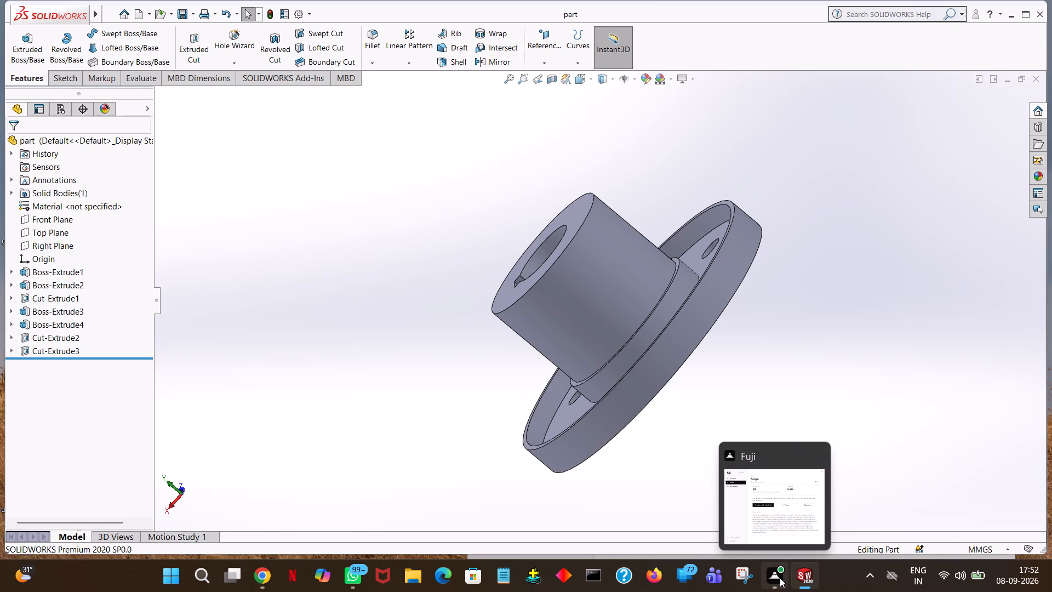
In File Explorer, open the exported part PDF from folder p on New Volume (E:) to check it, and close it.
click(412, 580)
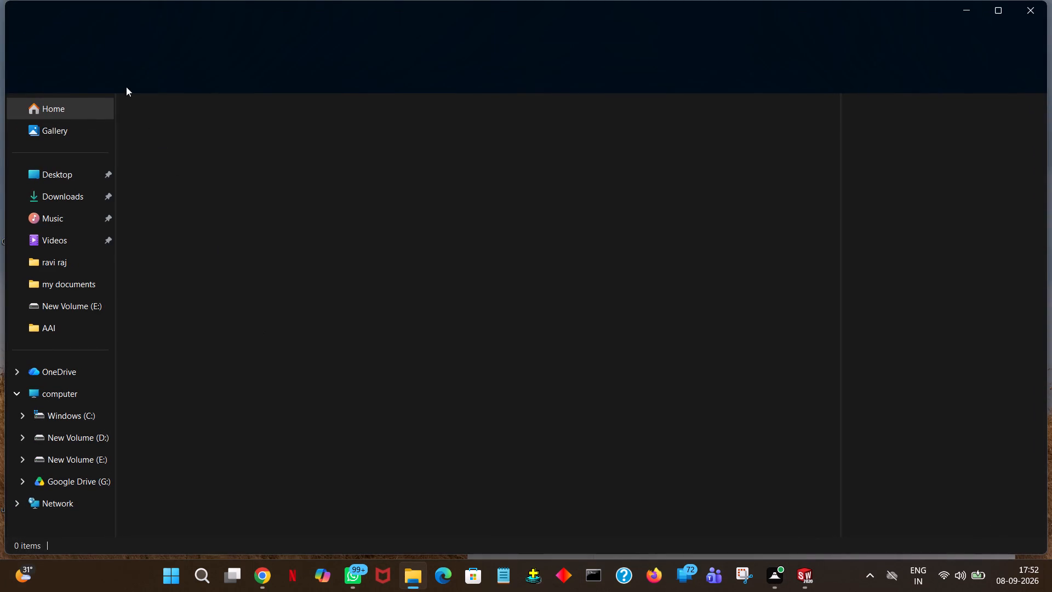
click(66, 172)
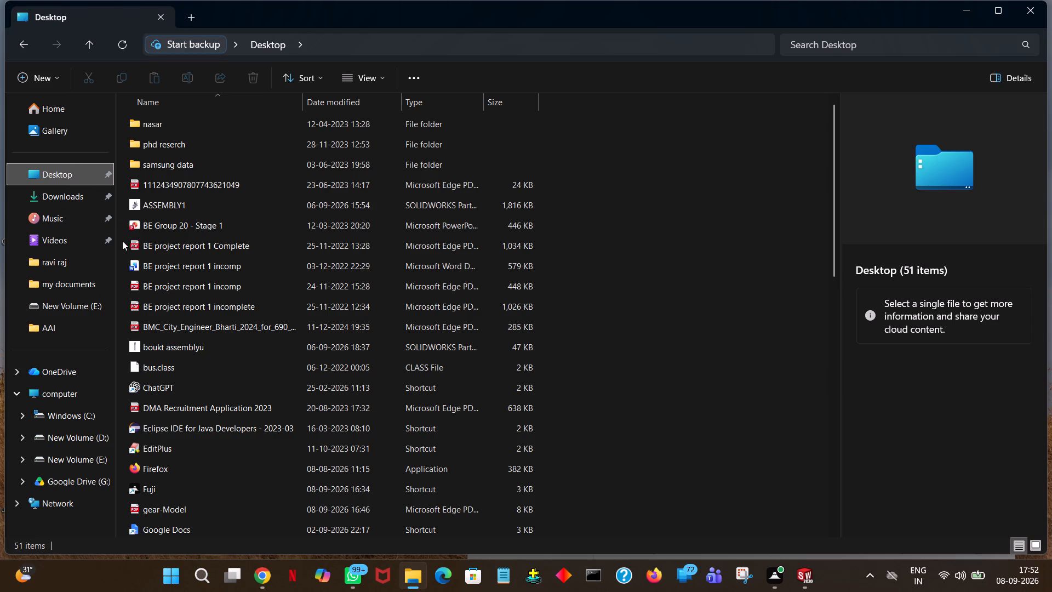
click(84, 395)
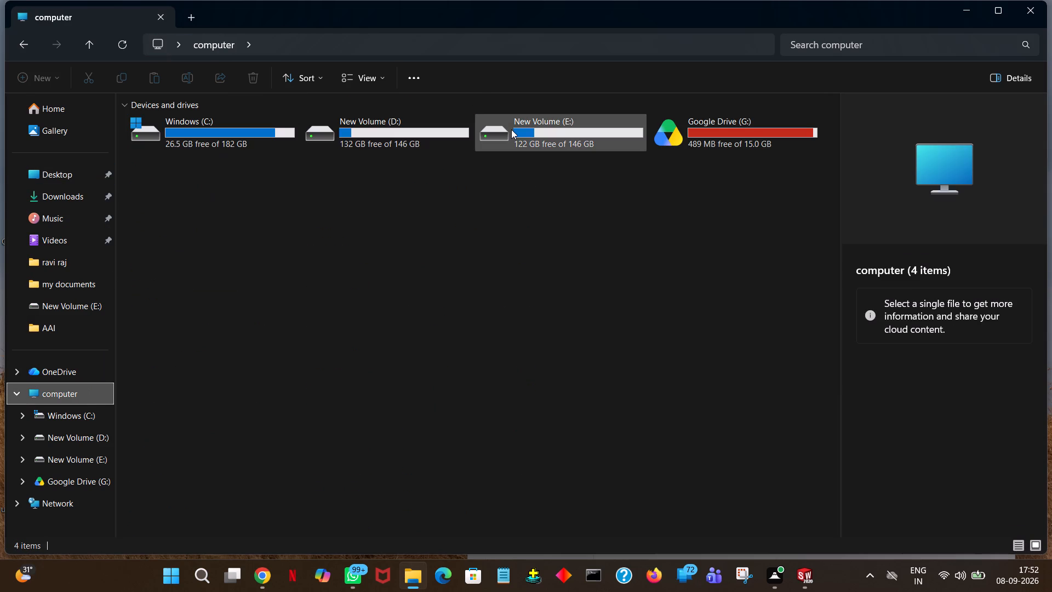
double_click(511, 129)
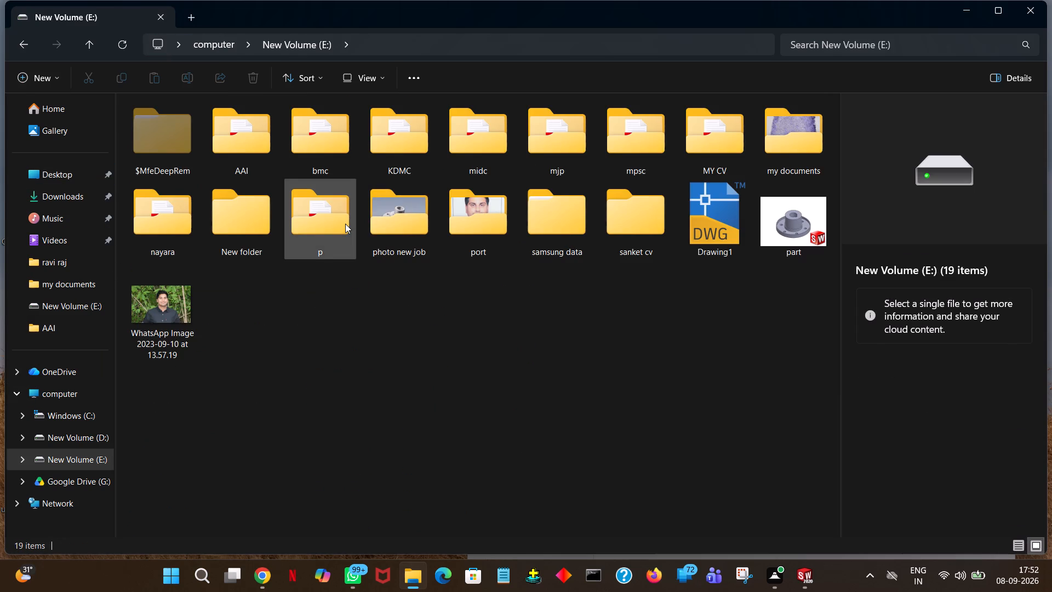
double_click(345, 222)
double_click(294, 122)
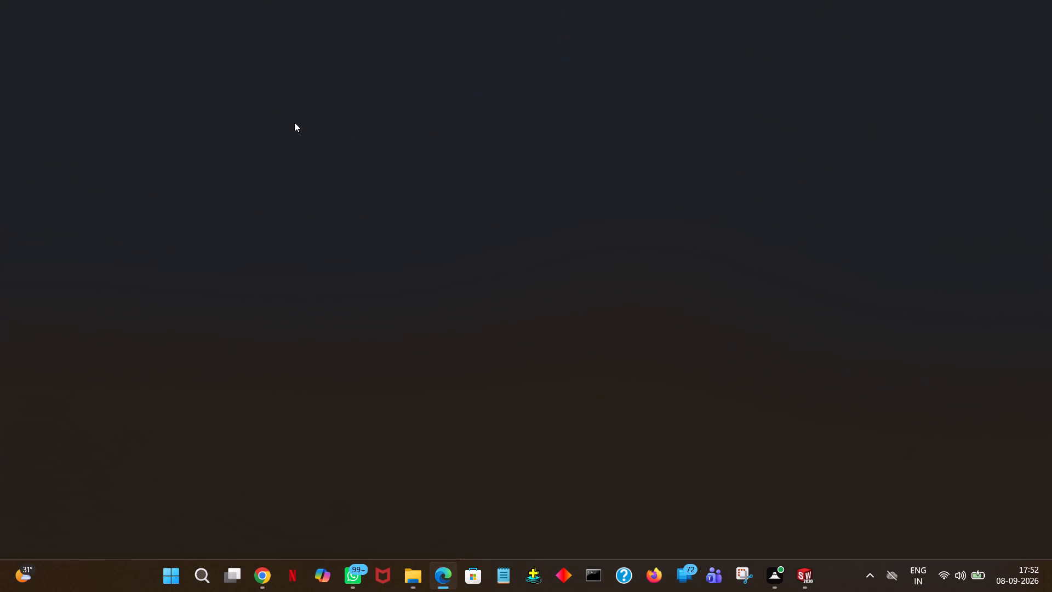
click(1051, 9)
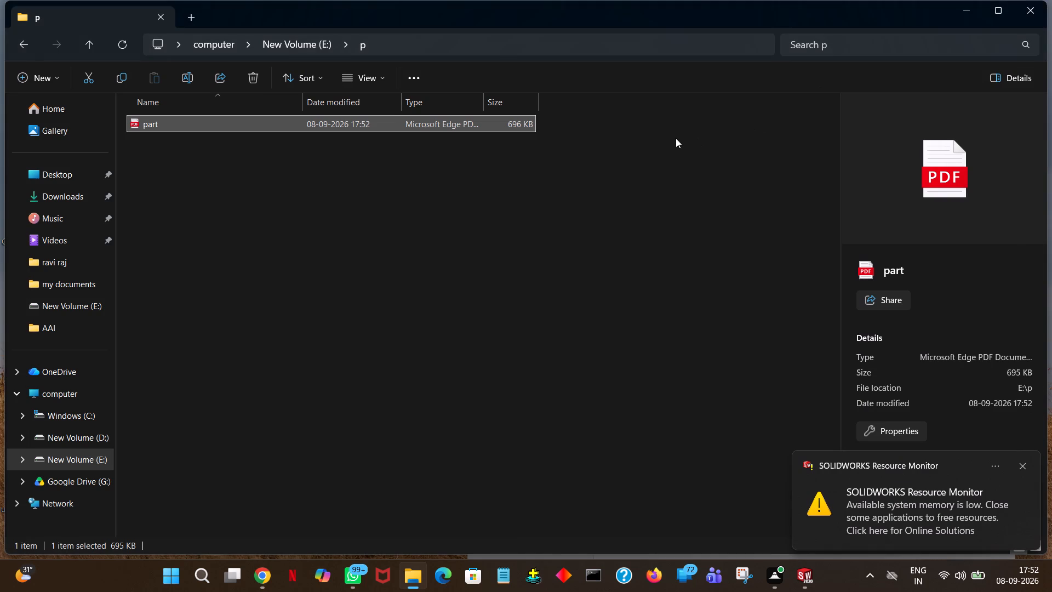
Return to the New Volume (E:) drive and locate the saved SOLIDWORKS part file.
click(30, 45)
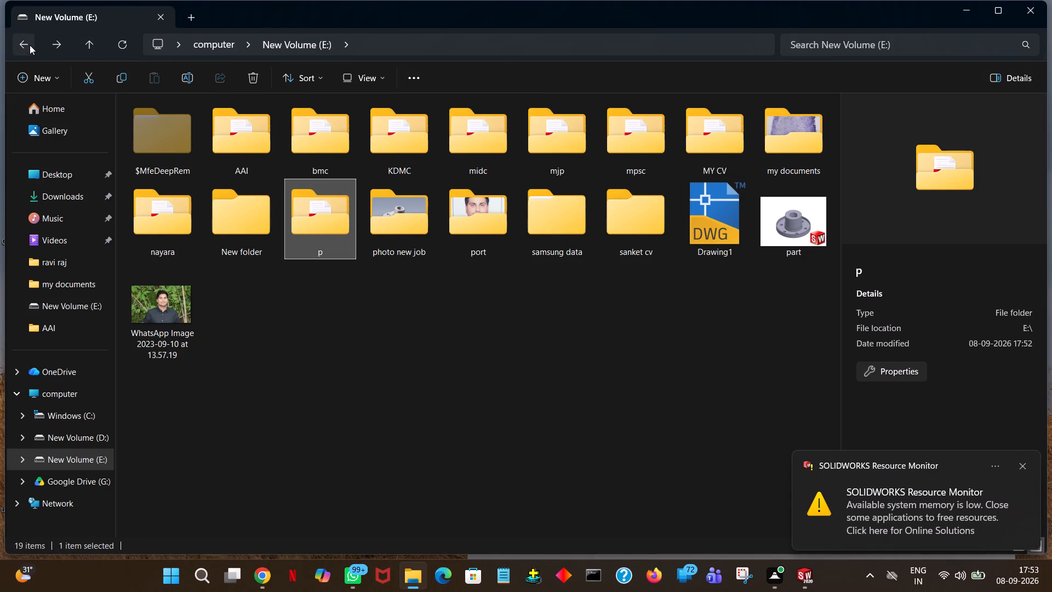
click(734, 225)
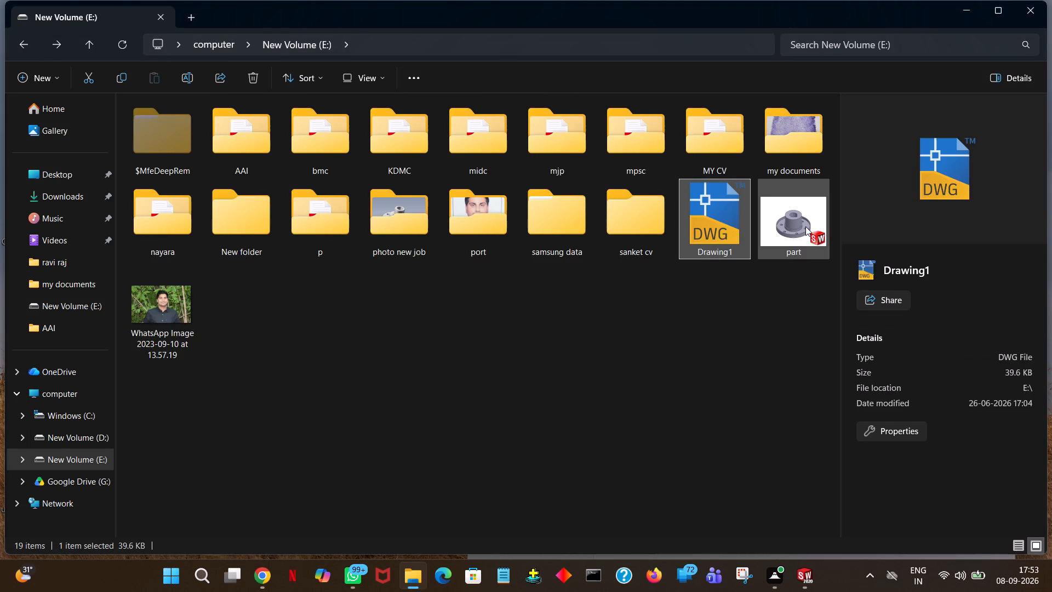
click(762, 298)
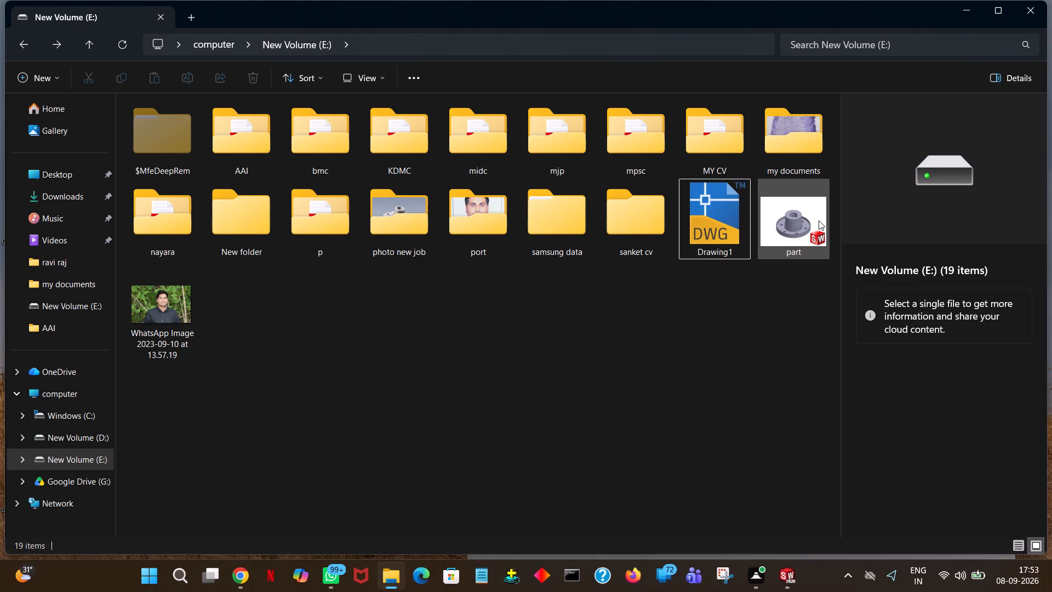